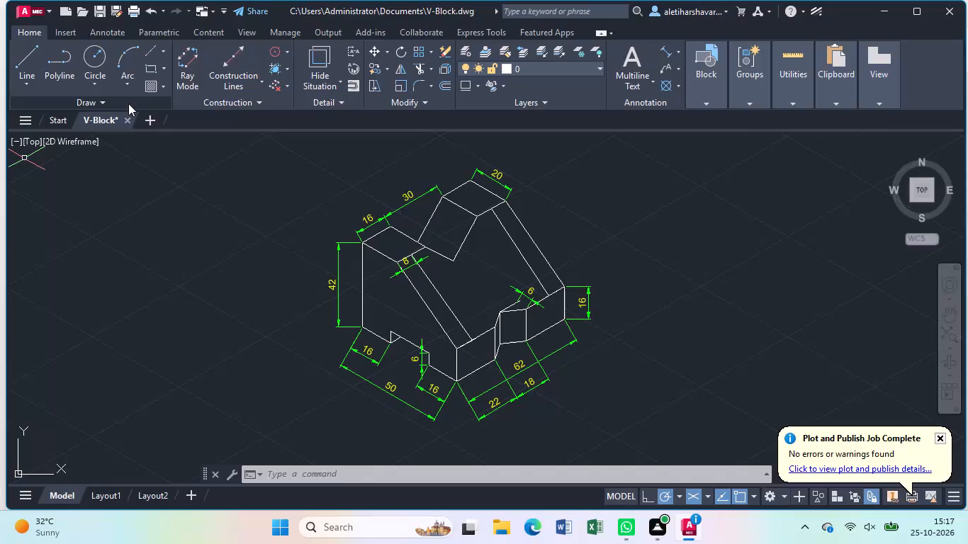
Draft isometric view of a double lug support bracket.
Close the V-Block drawing without saving its changes.
click(128, 118)
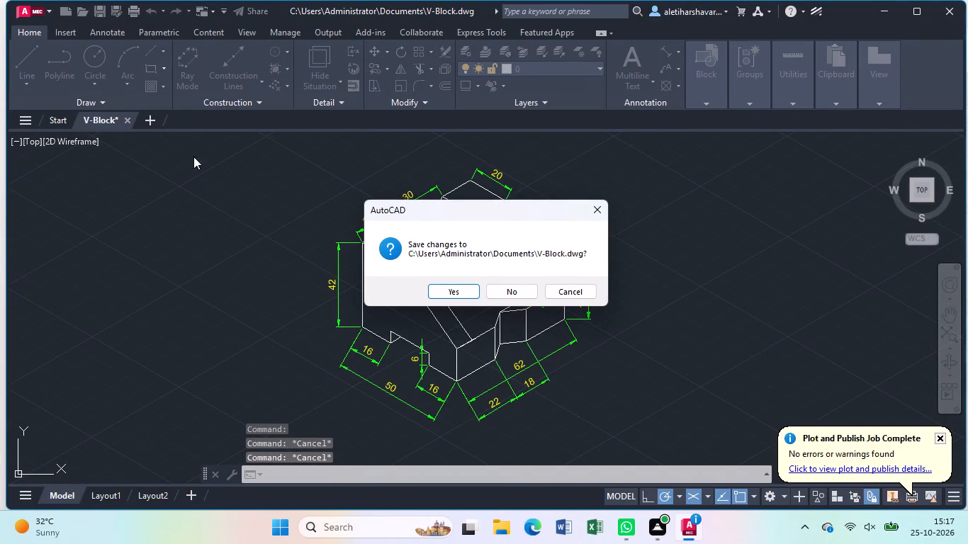
click(499, 295)
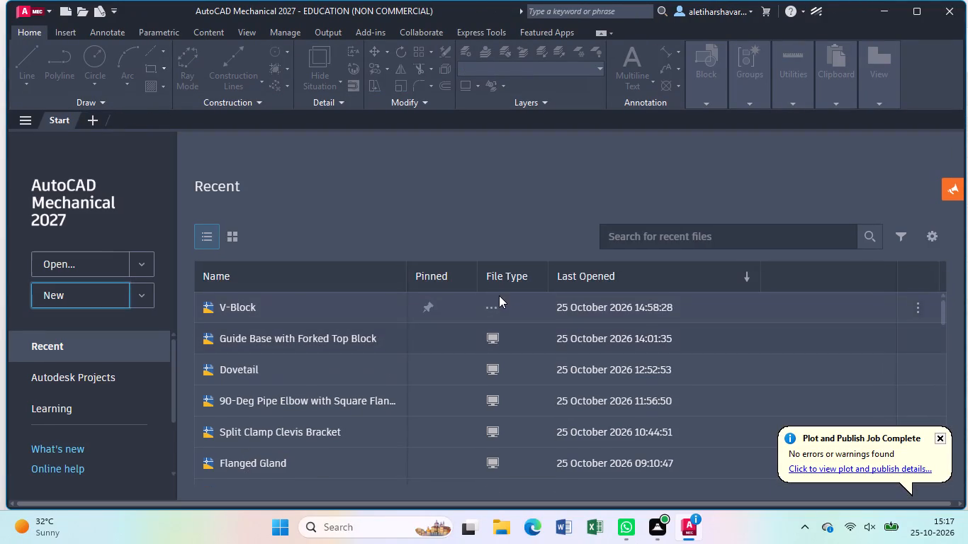
Start a new blank drawing and turn on isometric drafting with the top isoplane.
click(124, 288)
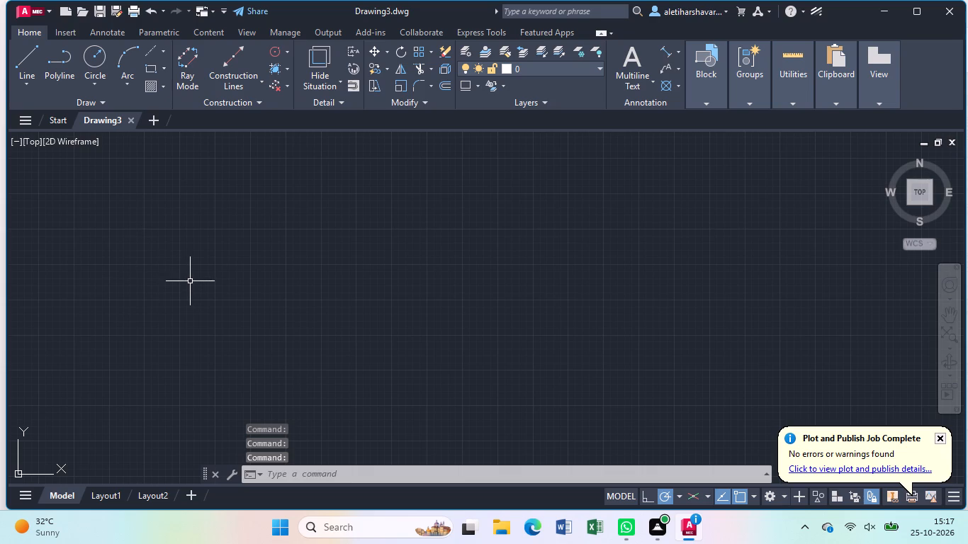
click(693, 499)
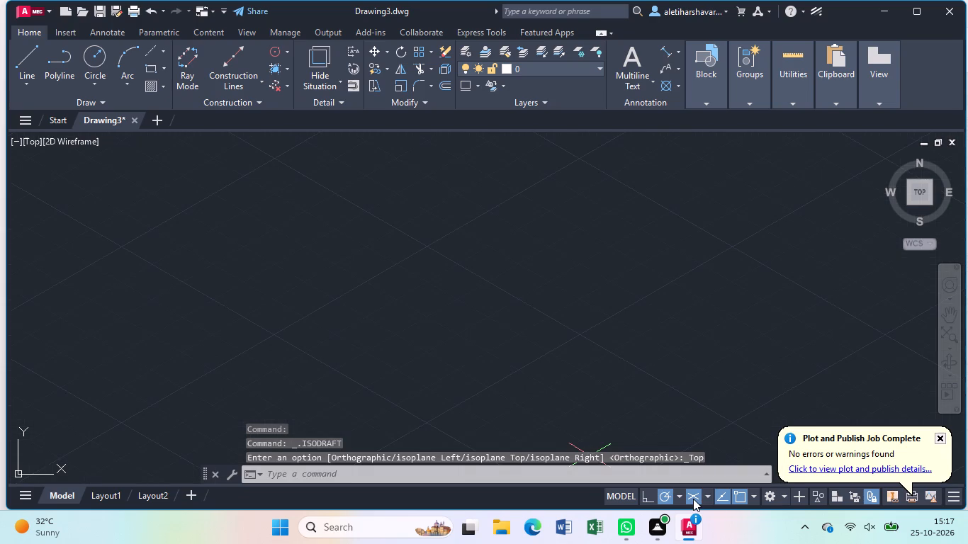
Turn on command log recording for the new drawing with LOGFILEON.
text(lo)
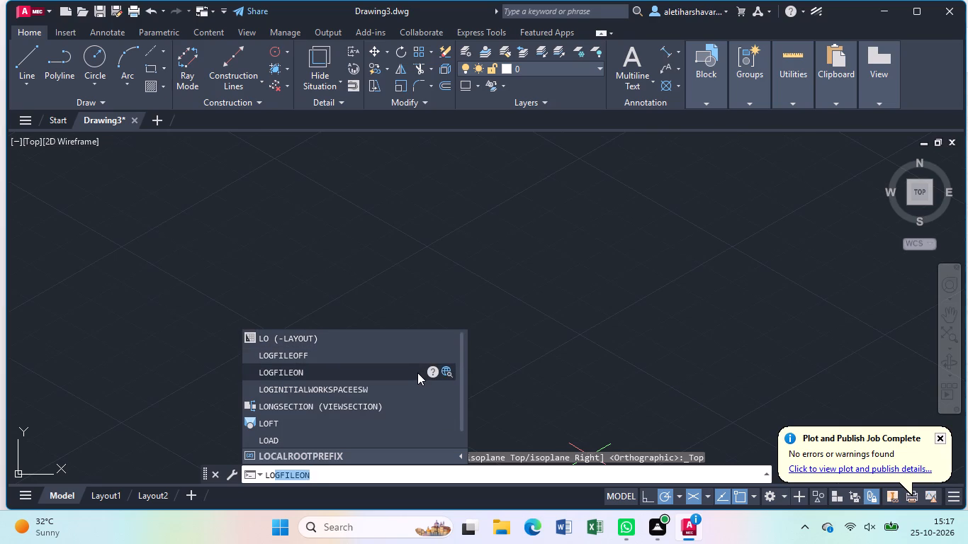
click(417, 373)
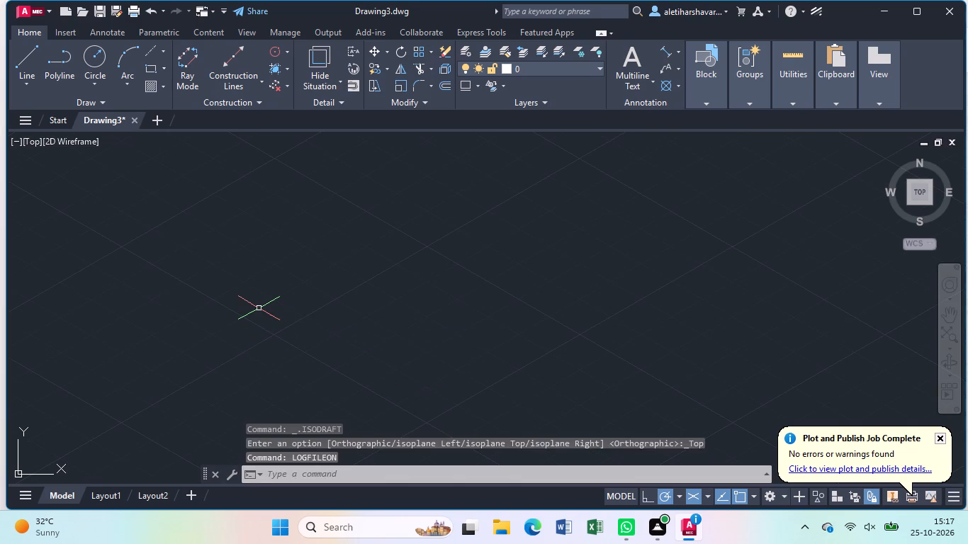
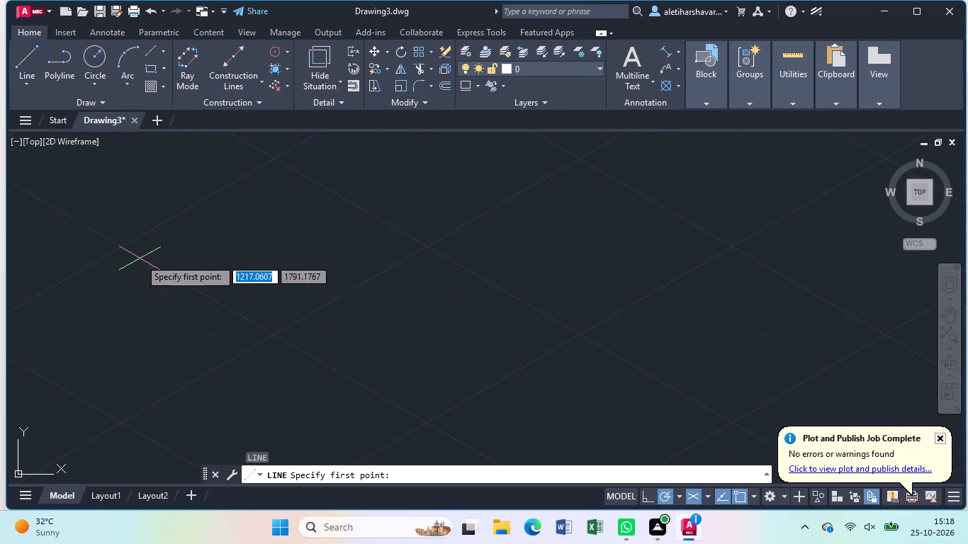
Draw a 175-unit line at 30° as the long lower base edge of the isometric part.
click(365, 401)
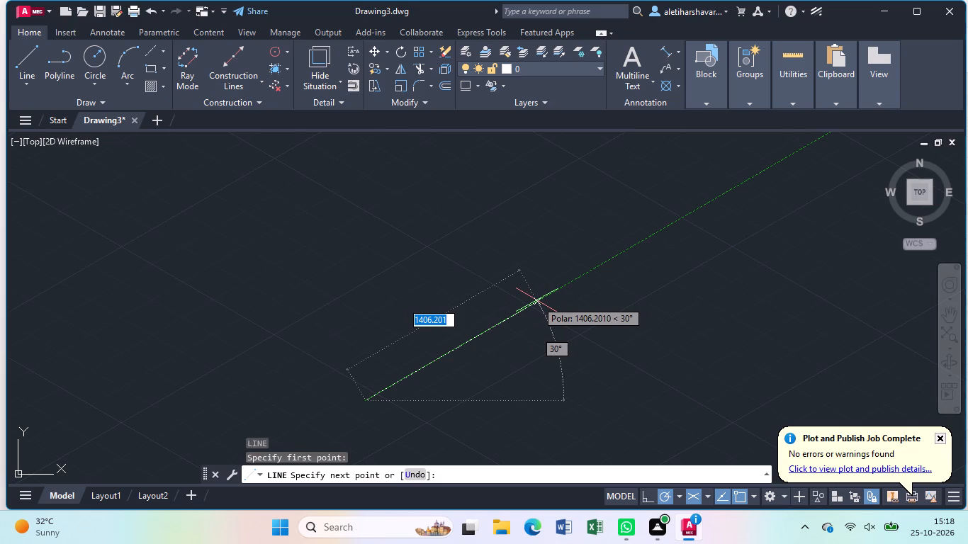
key(1)
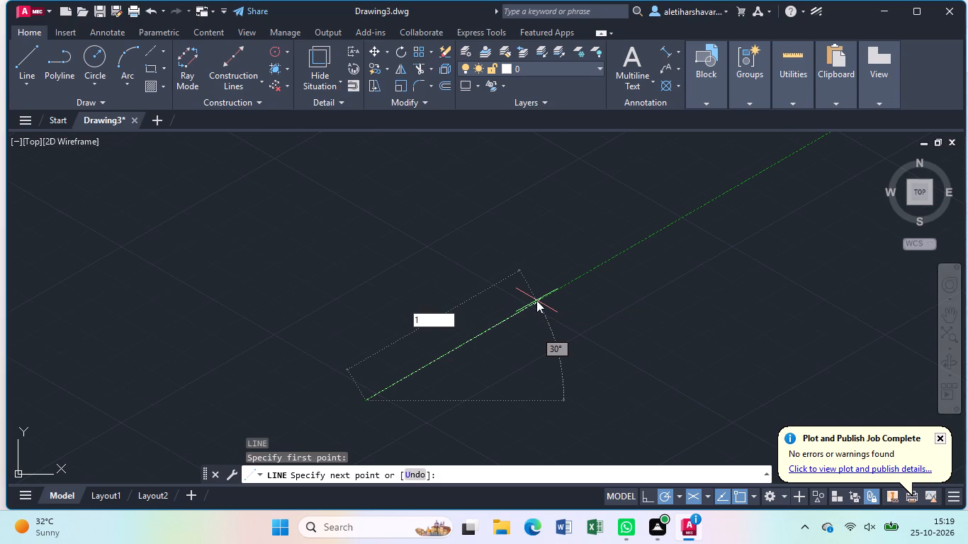
key(7)
key(5)
key(Return)
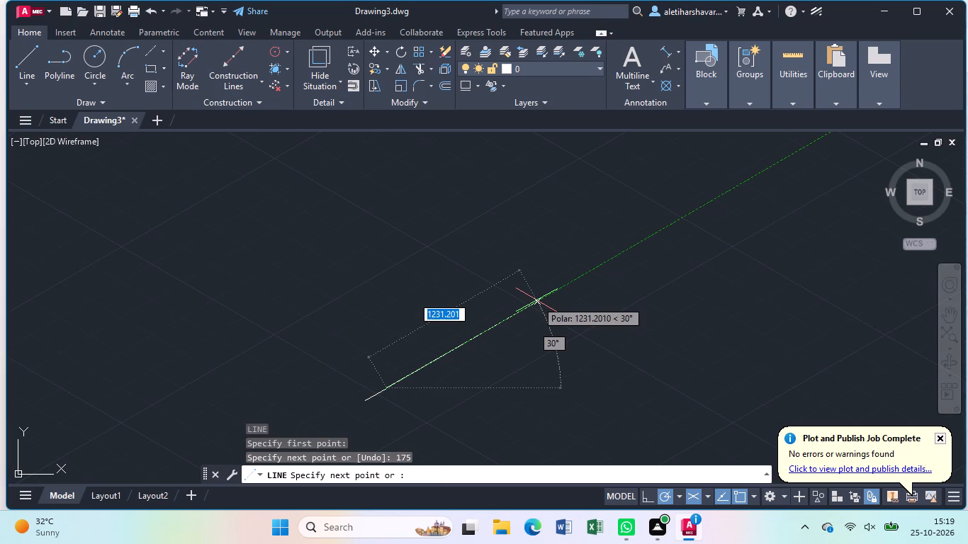
key(Escape)
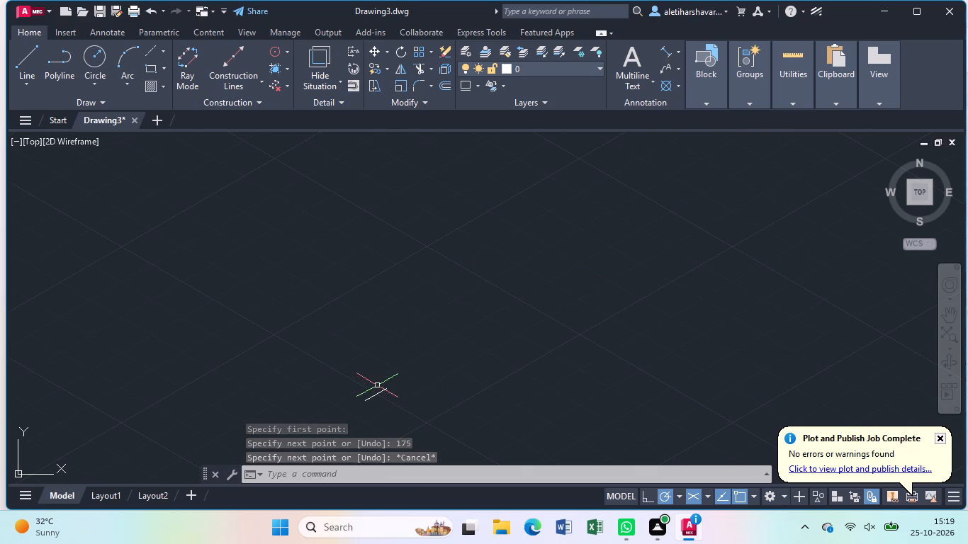
From the base line's upper end, draw a 9-unit vertical line up and a 32-unit line back at 210°.
middle_drag(418, 383, 557, 361)
scroll(575, 367, up, 1)
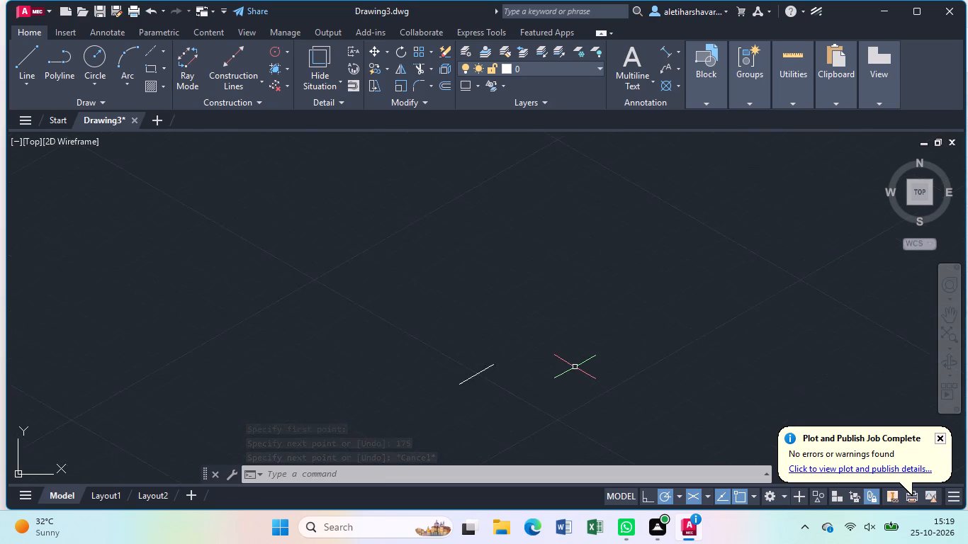
scroll(575, 367, up, 1)
middle_drag(409, 373, 525, 360)
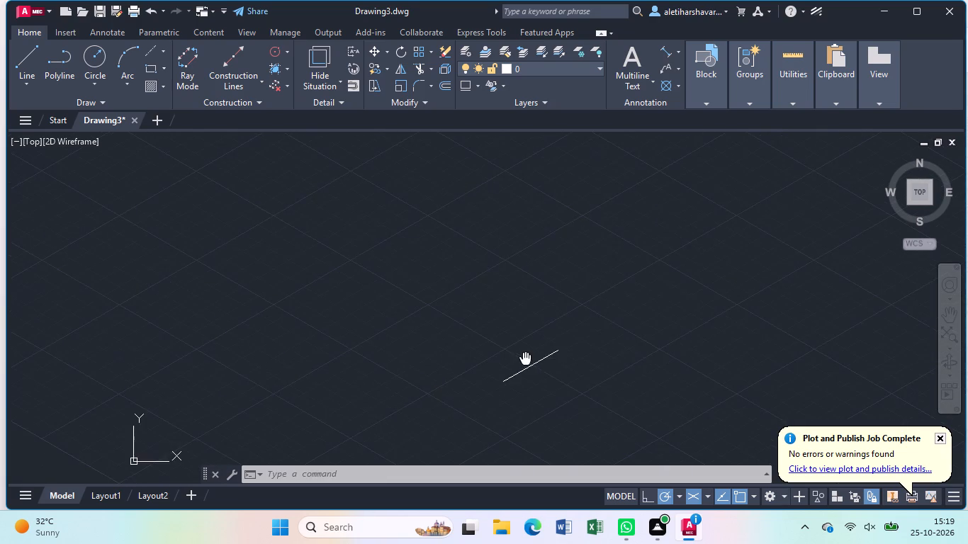
middle_drag(525, 360, 525, 359)
scroll(525, 359, up, 2)
middle_drag(533, 375, 538, 372)
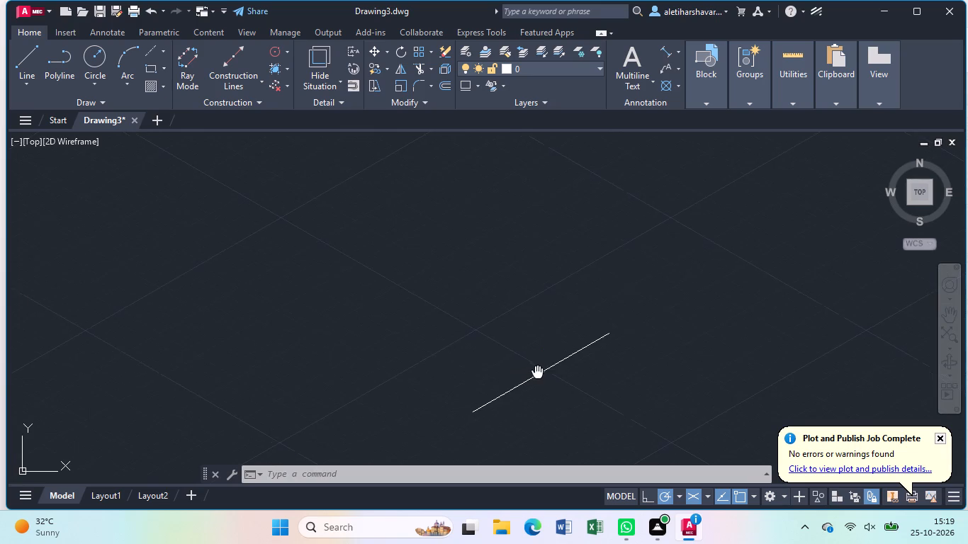
middle_drag(538, 372, 571, 356)
scroll(571, 356, up, 2)
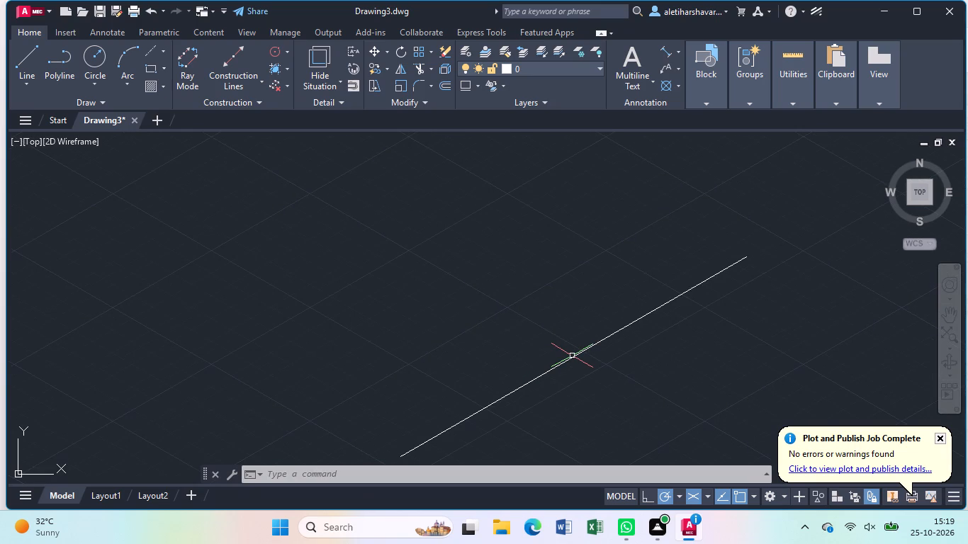
key(l)
key(Return)
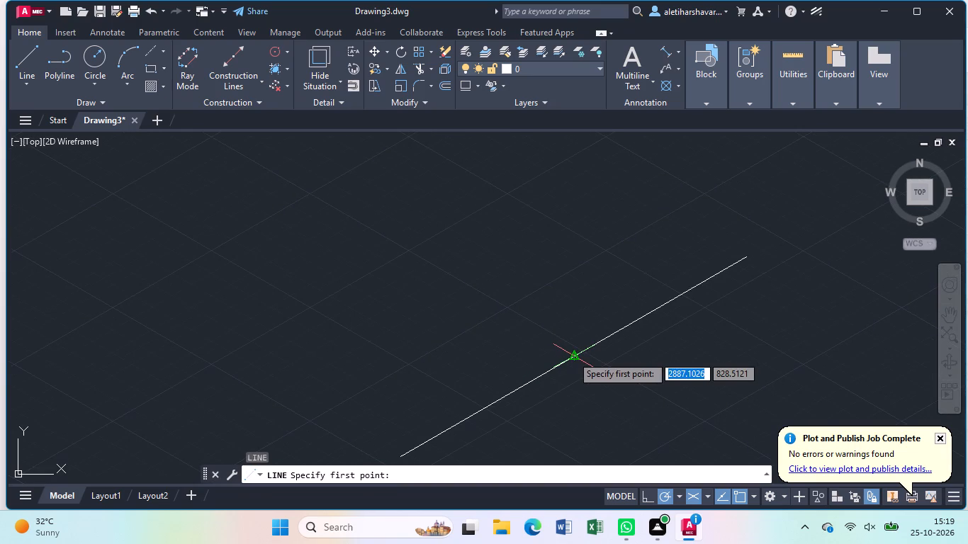
click(751, 256)
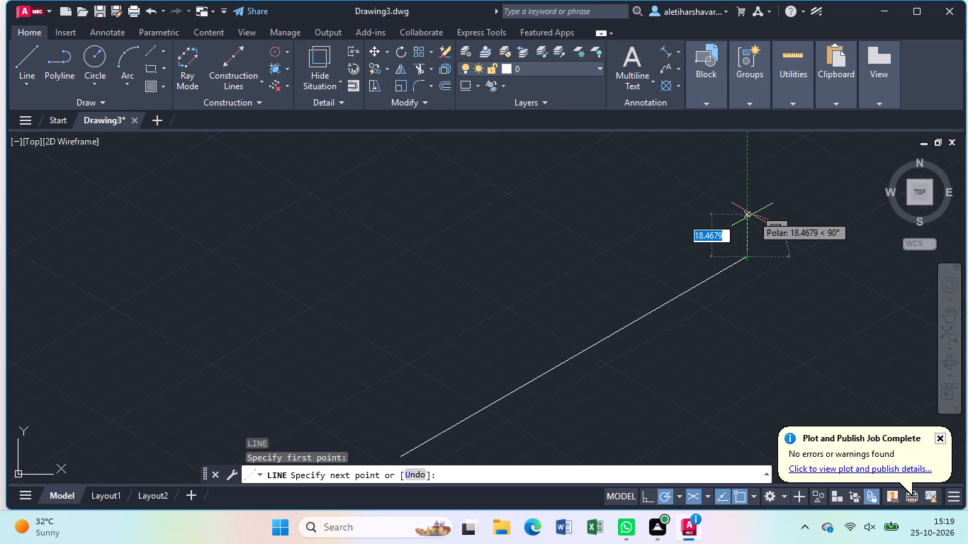
key(9)
key(Return)
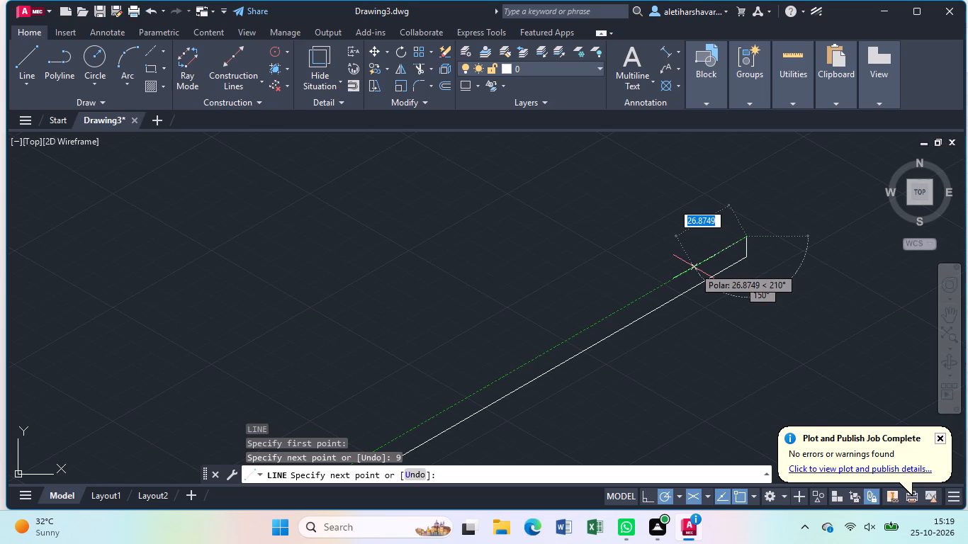
text(32)
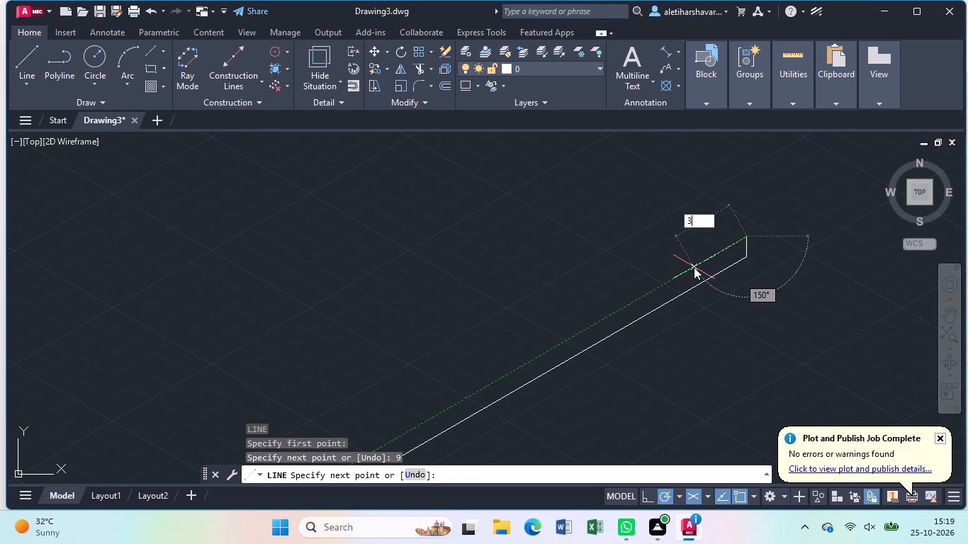
key(Return)
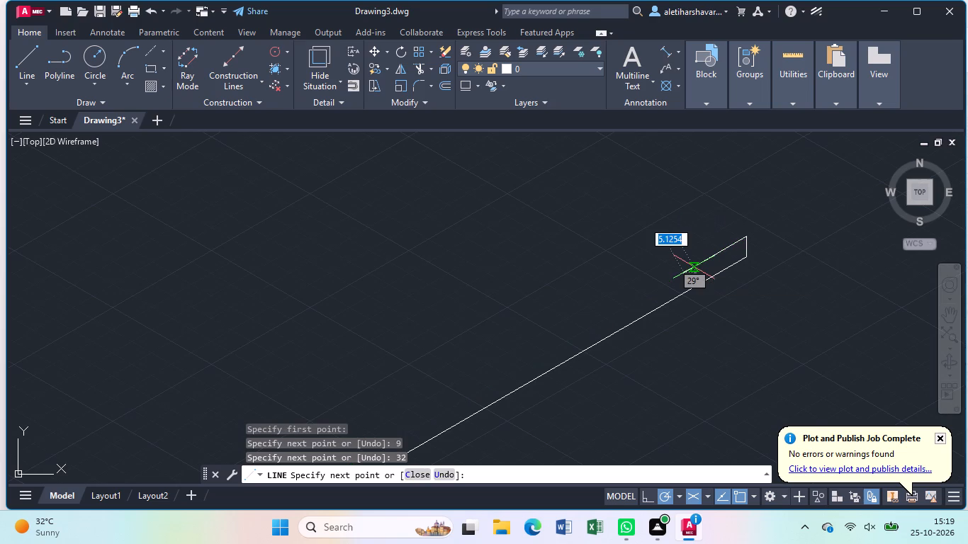
key(Escape)
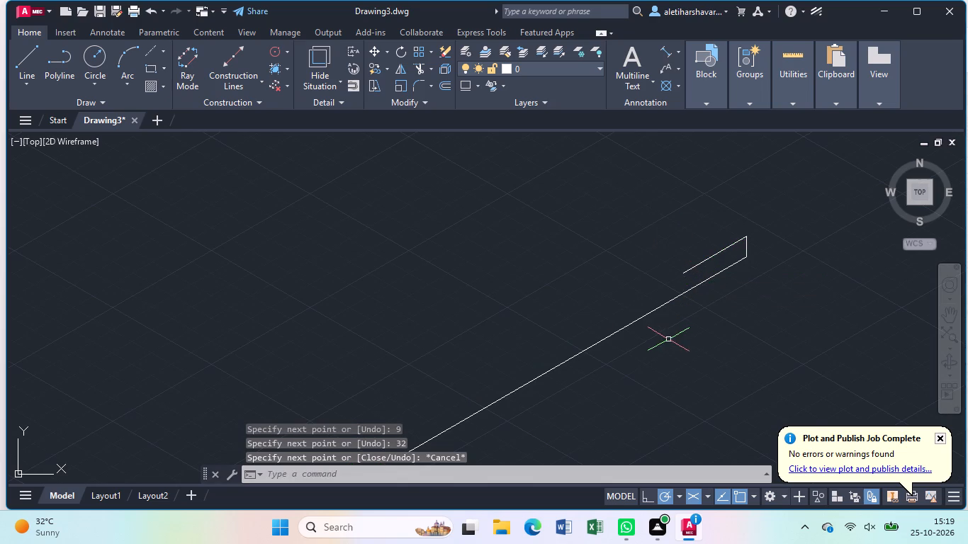
From the base line's lower end, draw a 9-unit vertical line up and a 32-unit line at 30°.
scroll(667, 340, down, 1)
middle_drag(638, 348, 703, 290)
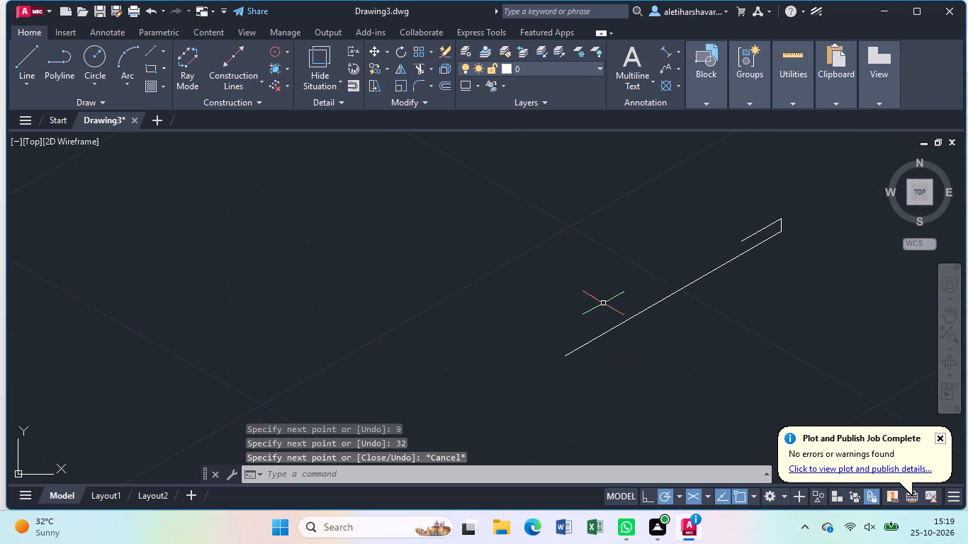
scroll(602, 304, up, 1)
key(l)
key(Return)
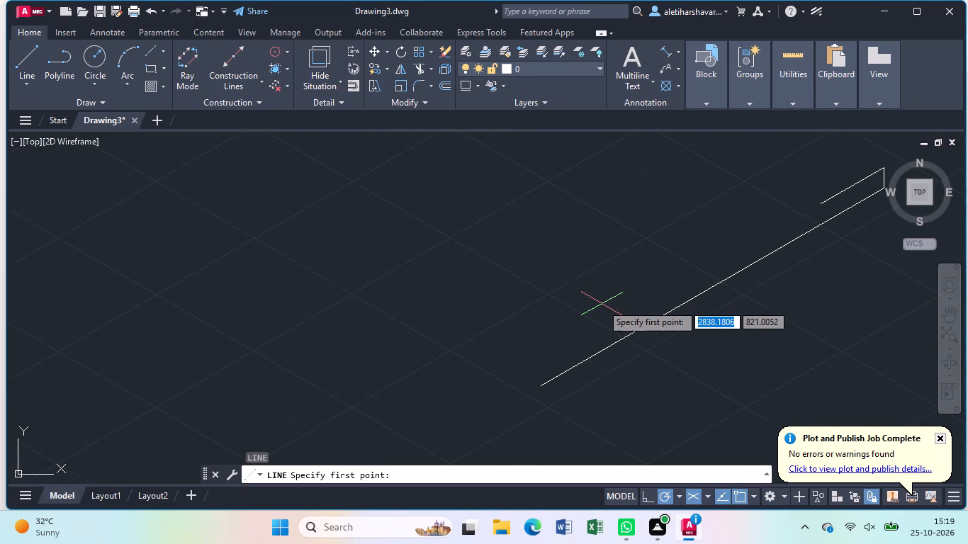
click(541, 387)
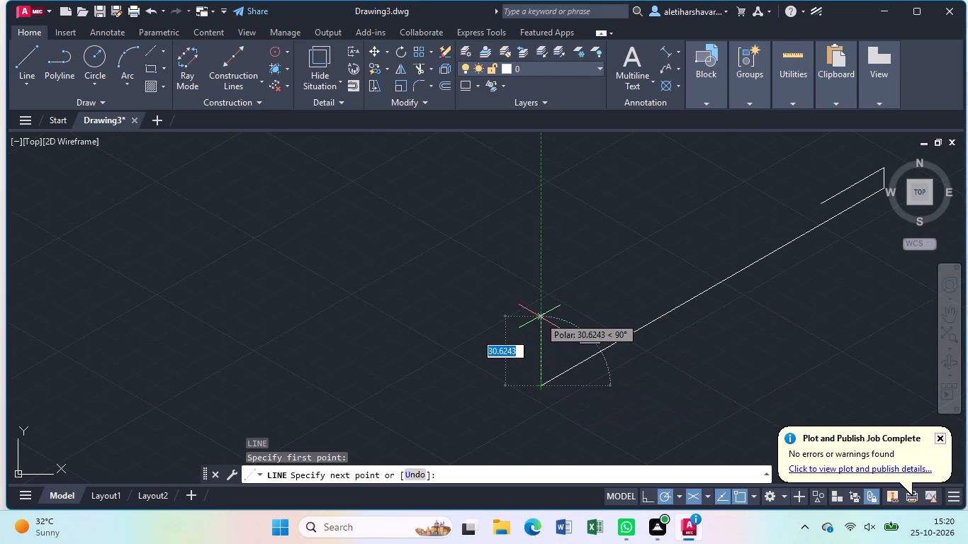
key(9)
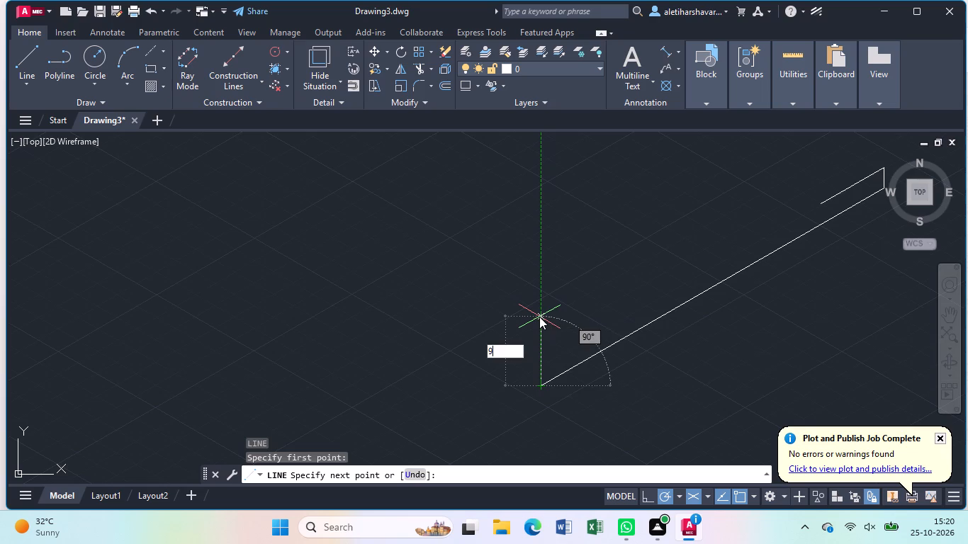
key(Return)
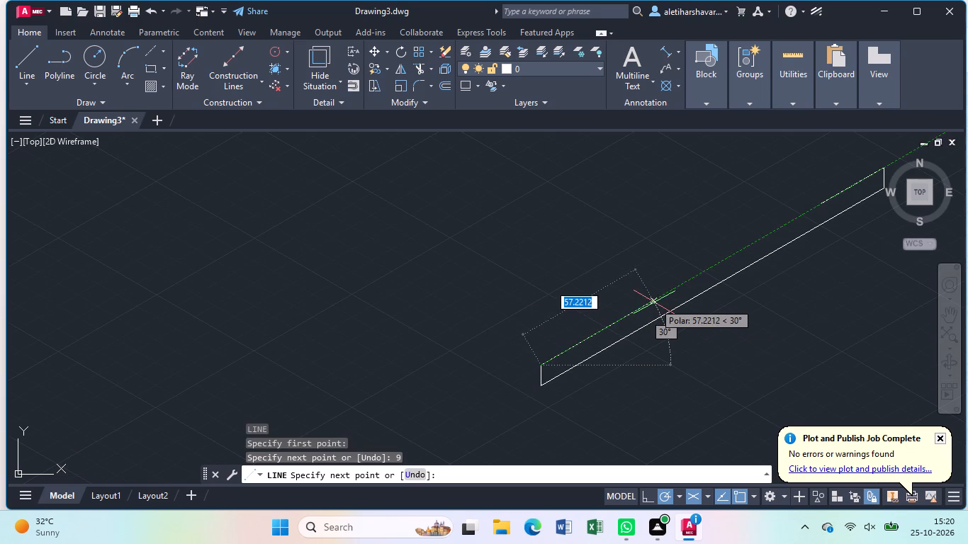
text(32)
key(Return)
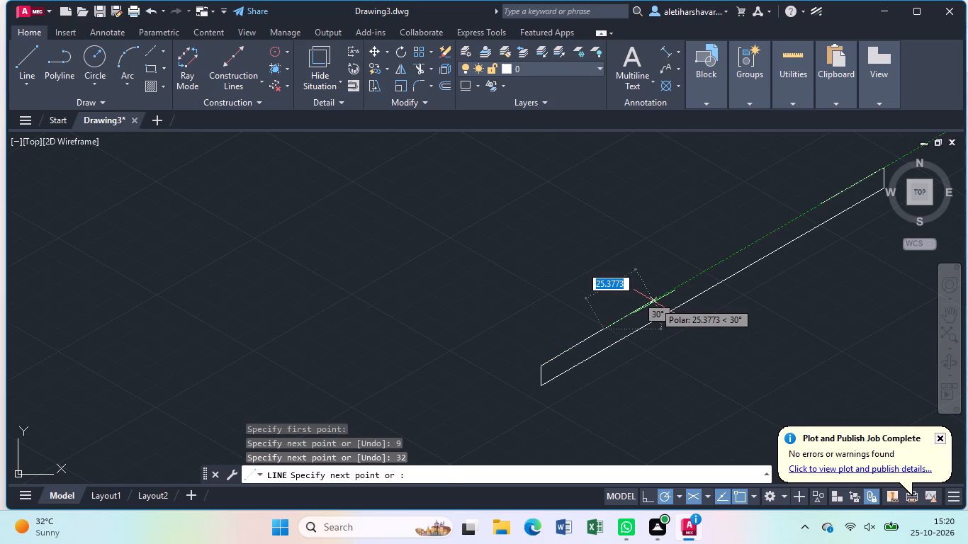
key(Escape)
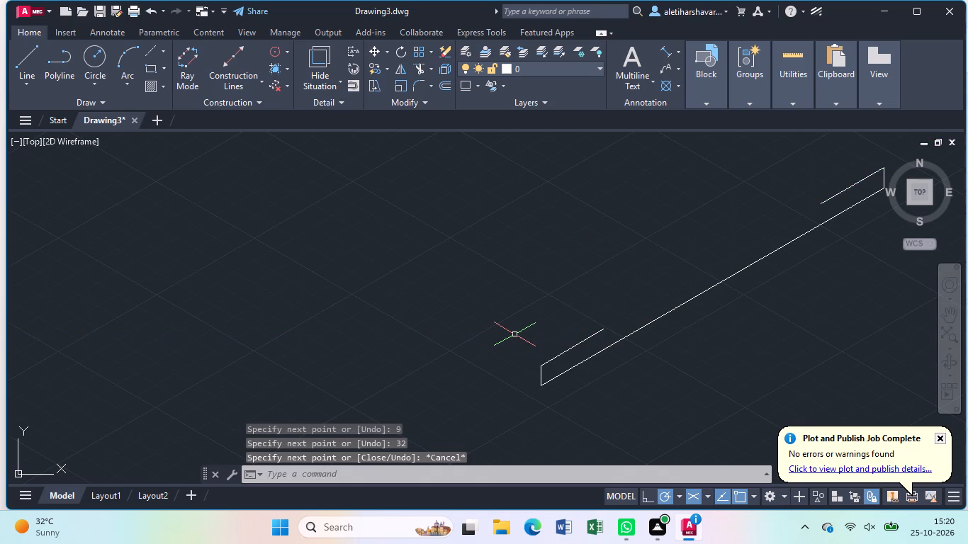
Draw the end face from the bottom corner: 50 units at 150°, 9 units up, and back to the short vertical edge's top.
key(l)
key(Return)
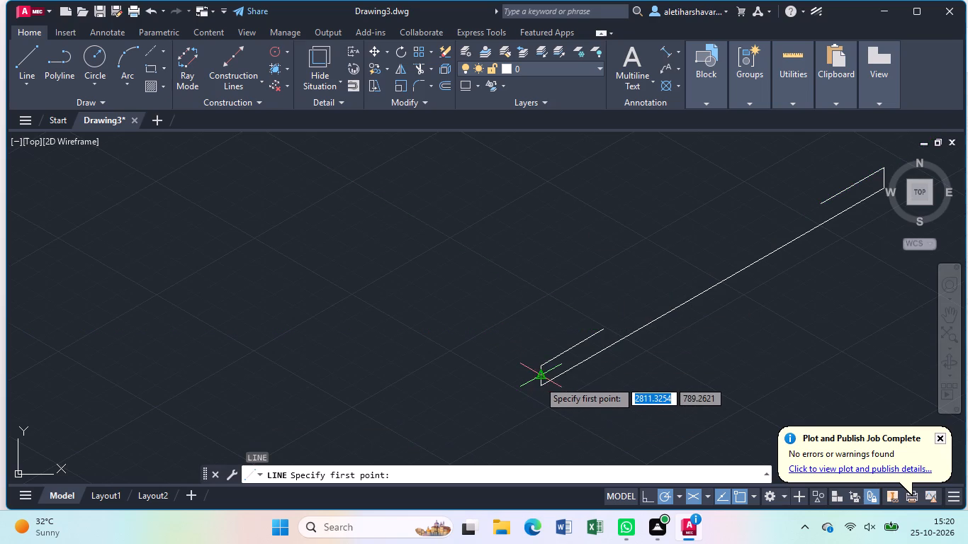
click(537, 389)
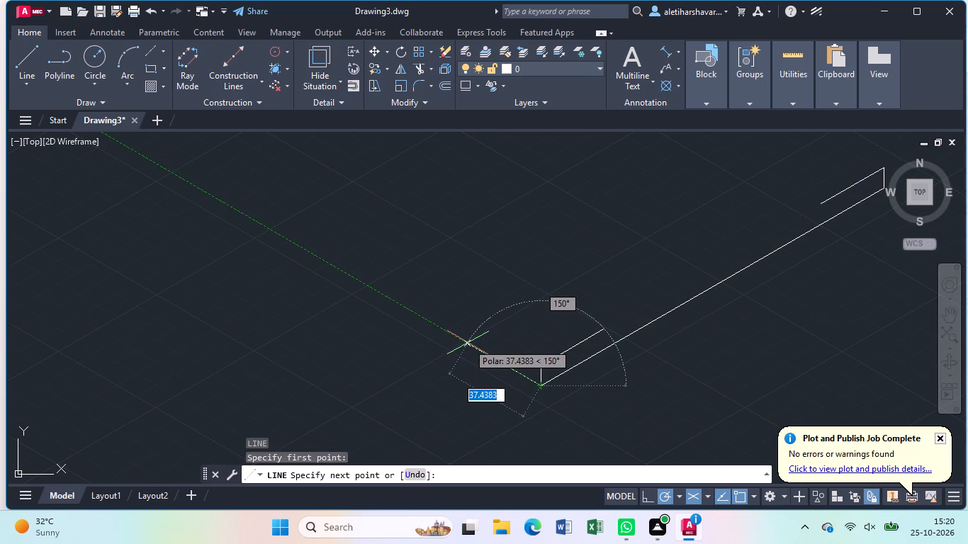
key(5)
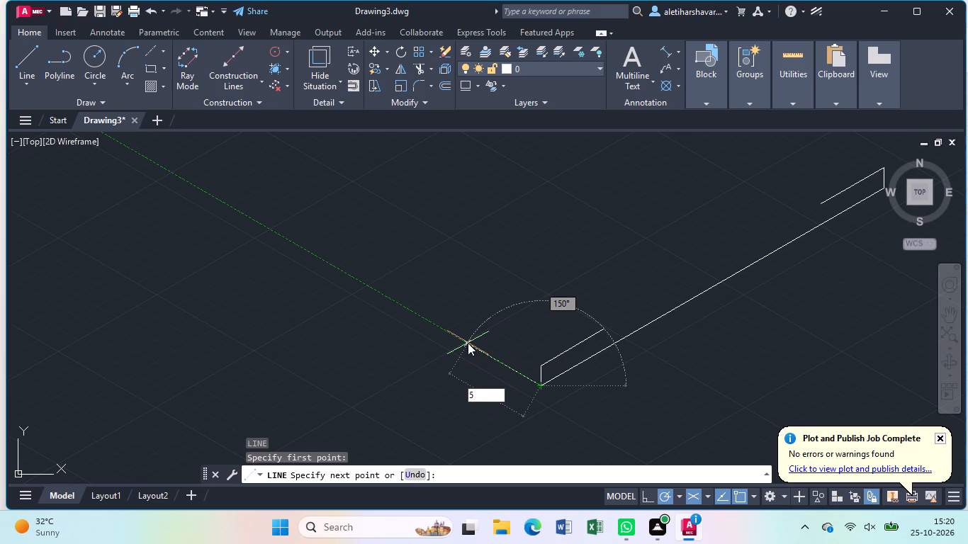
key(0)
key(Return)
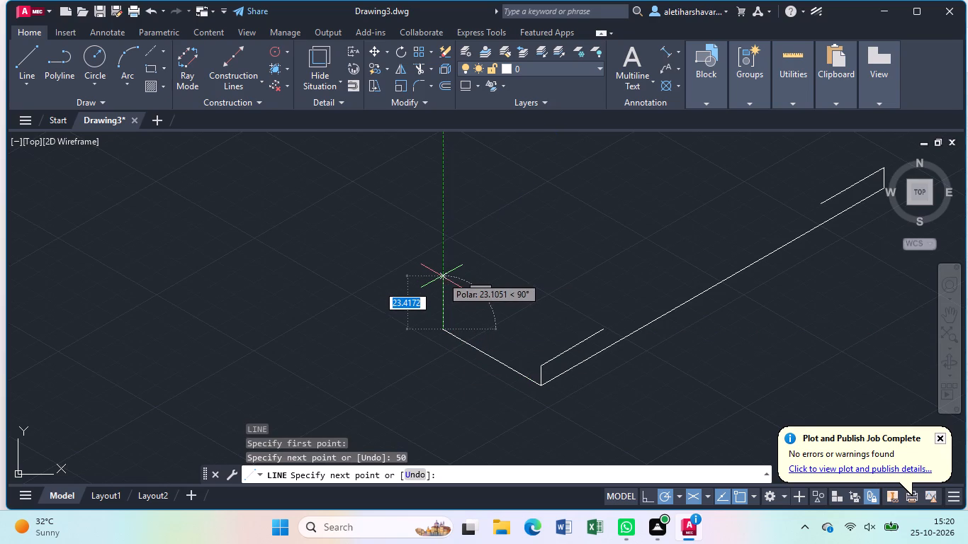
key(9)
key(Return)
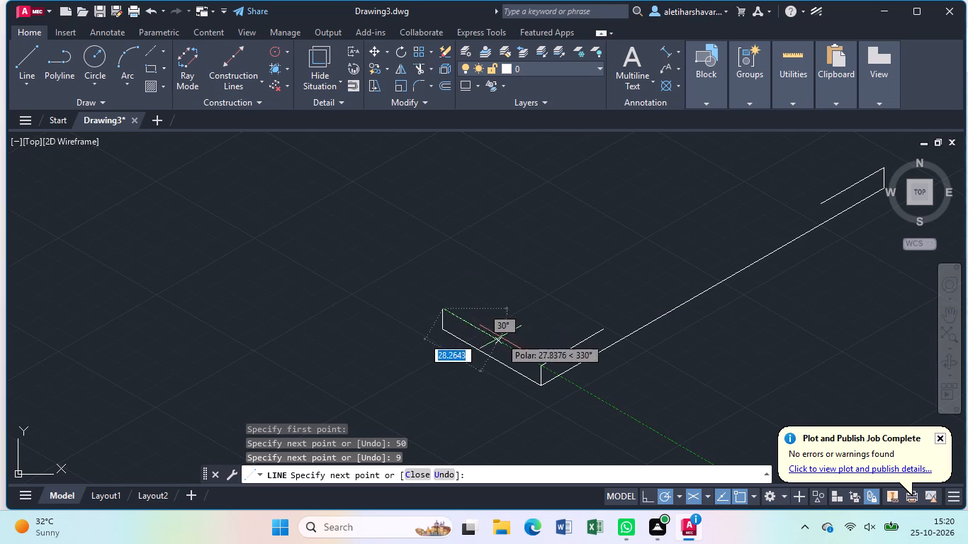
click(537, 364)
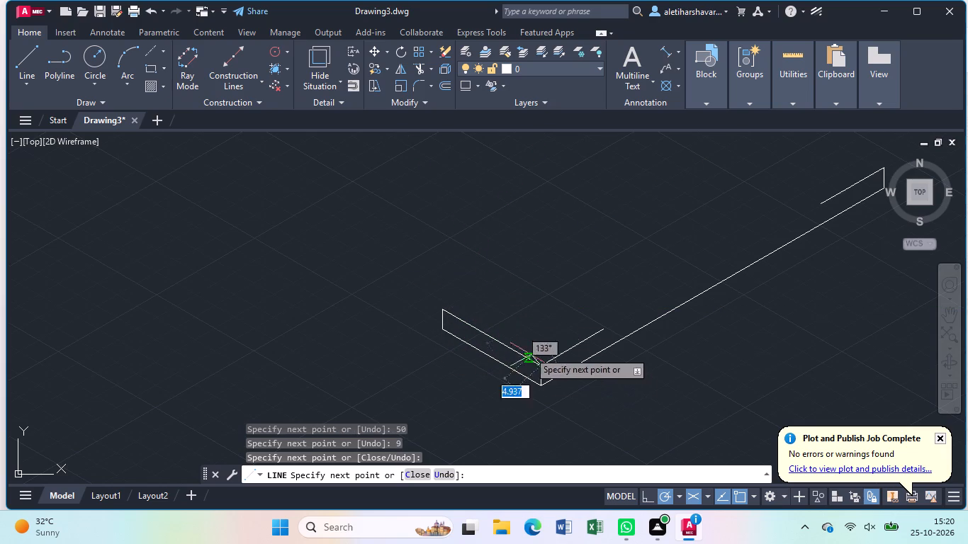
key(Escape)
Draw a 32-unit line at 30° from the end face's far top corner, parallel to the near top edge.
key(l)
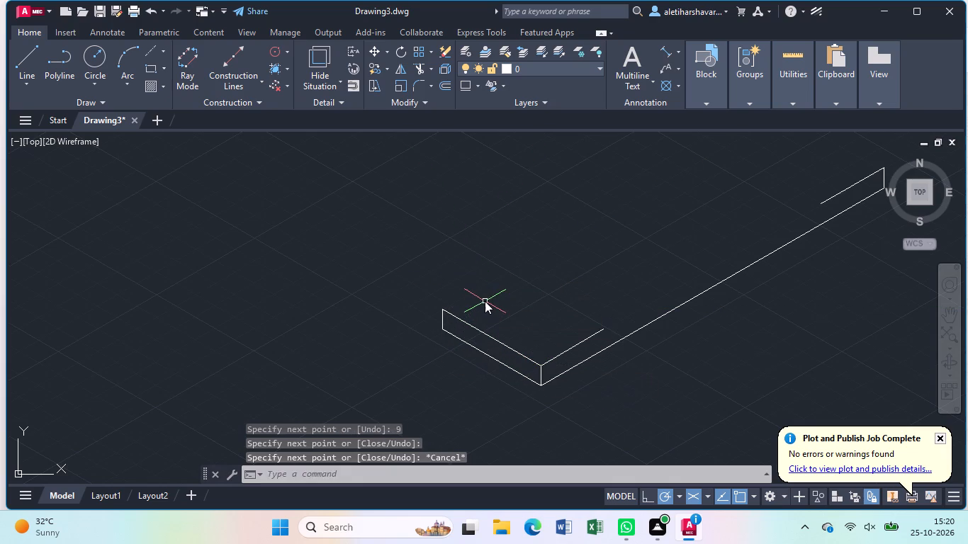
key(Return)
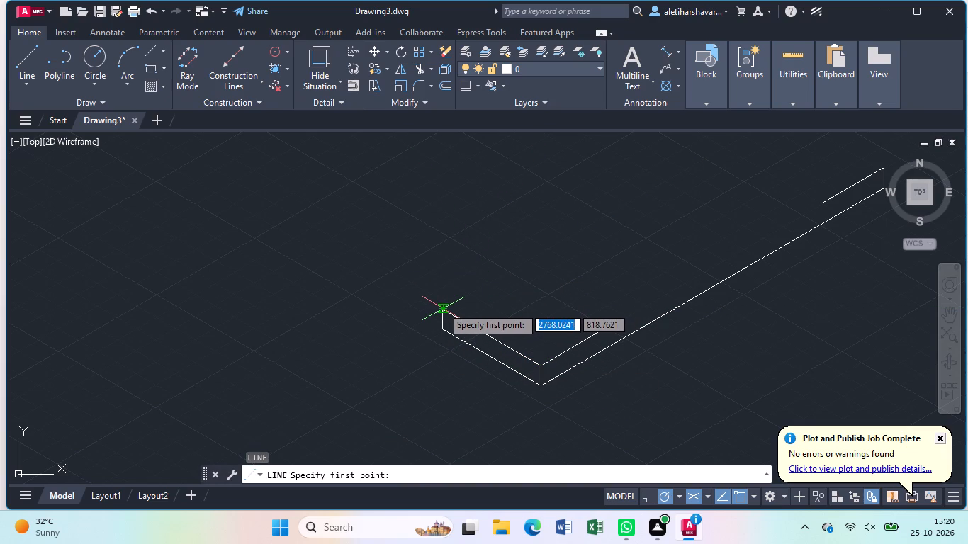
click(442, 307)
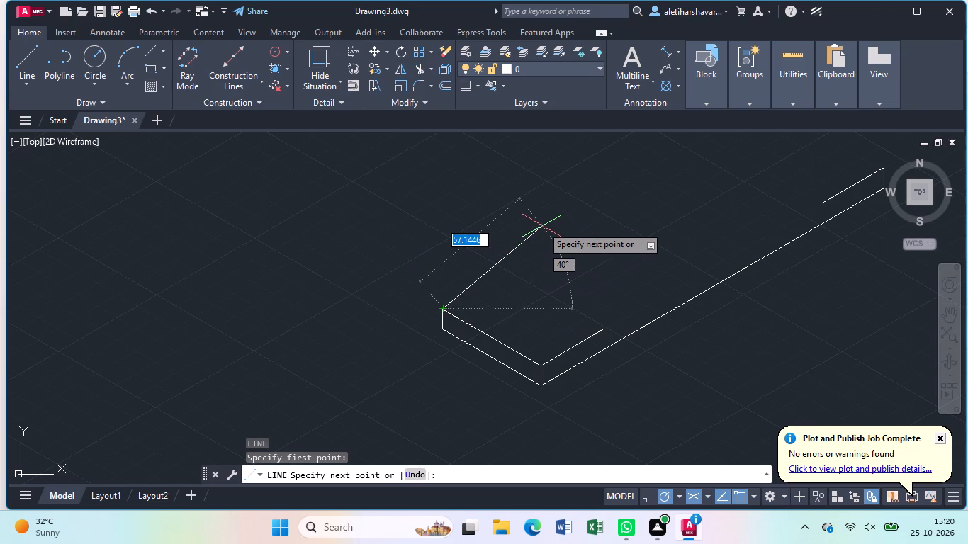
text(32)
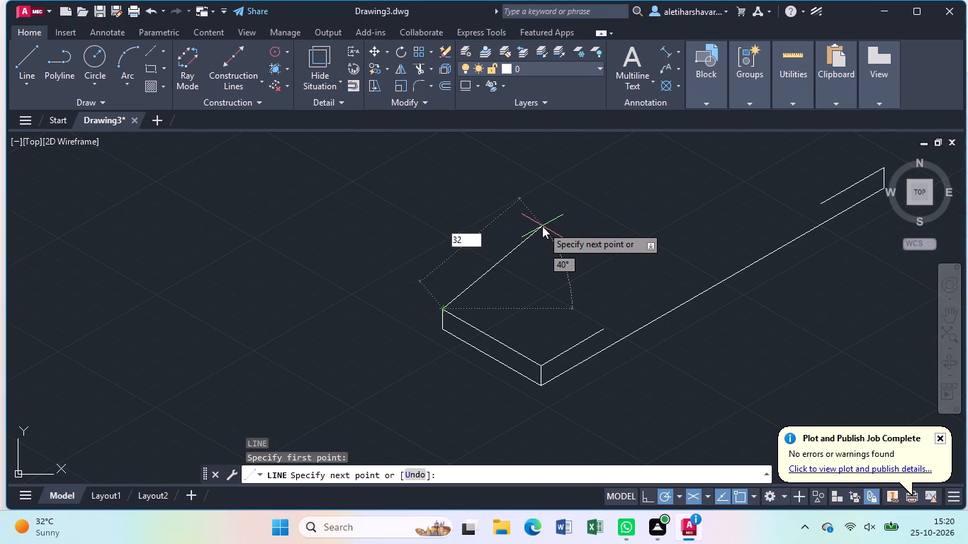
key(Escape)
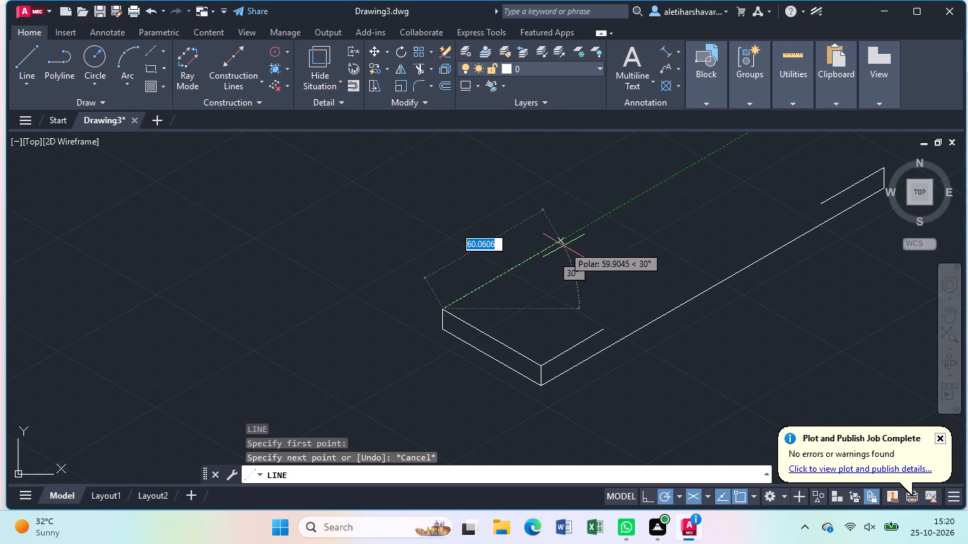
text(32)
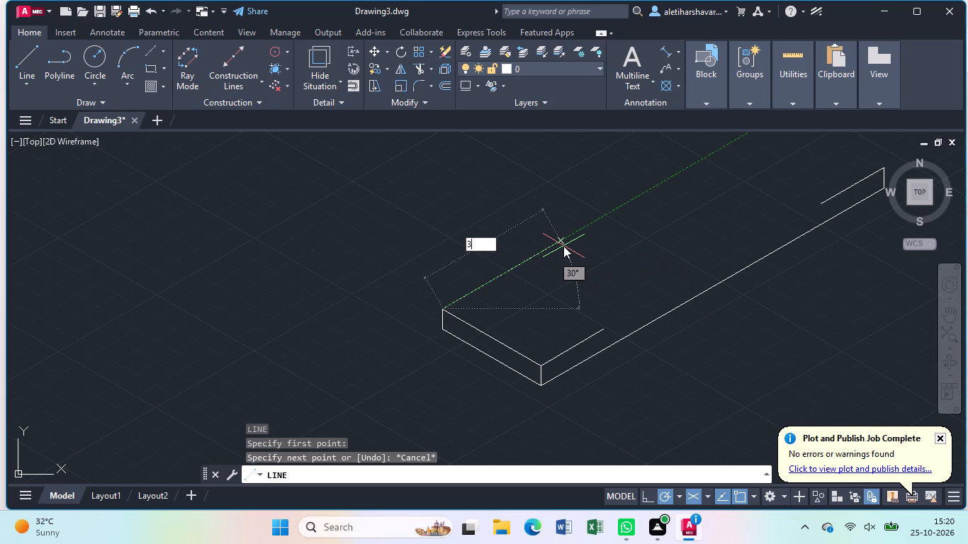
key(Return)
key(Escape)
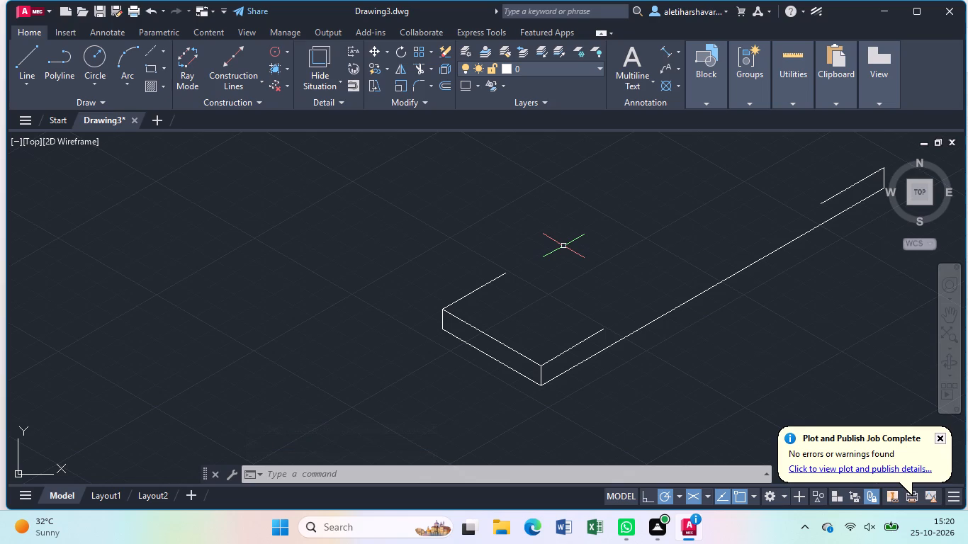
scroll(549, 237, down, 1)
Set the current linetype to AM_ISO08W050x2 for the construction lines.
middle_drag(580, 243, 495, 269)
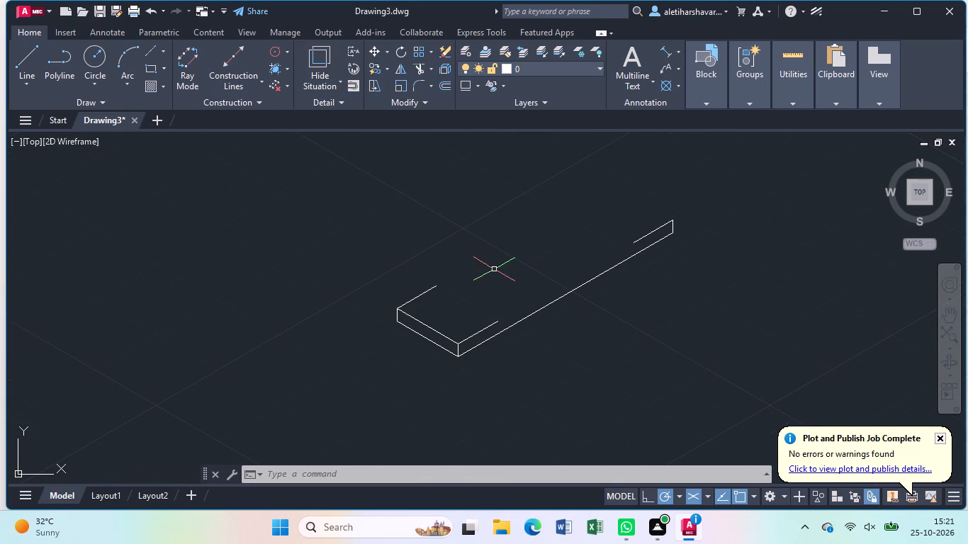
key(Escape)
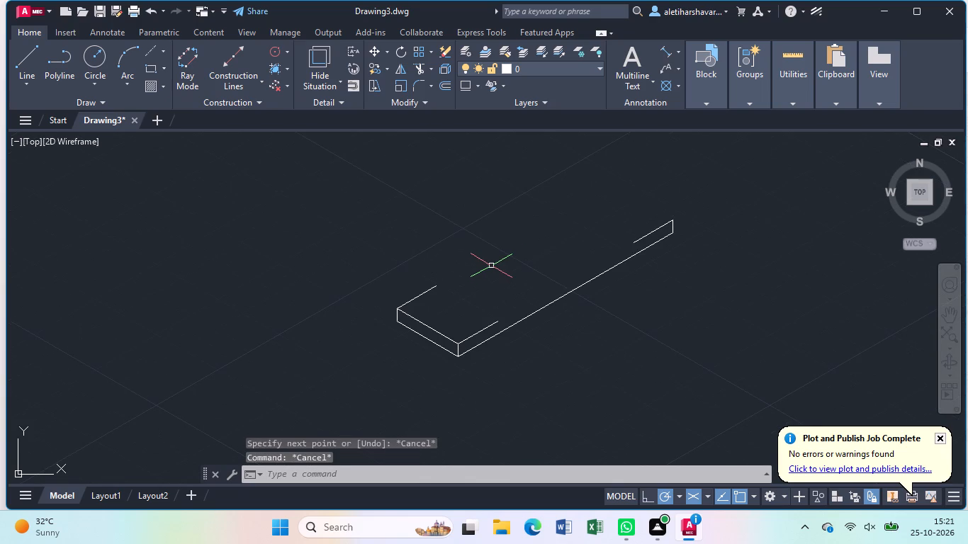
key(ctrl+1)
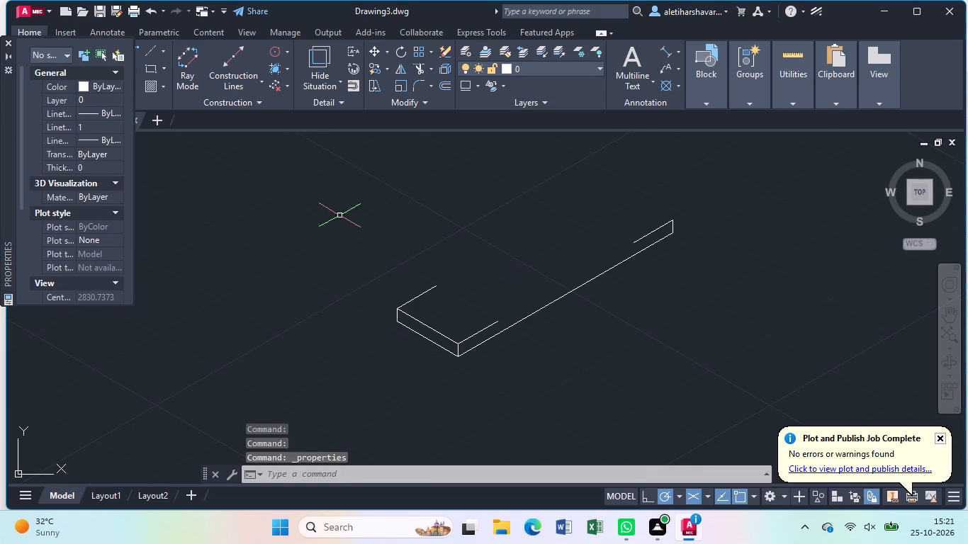
click(113, 113)
click(113, 113)
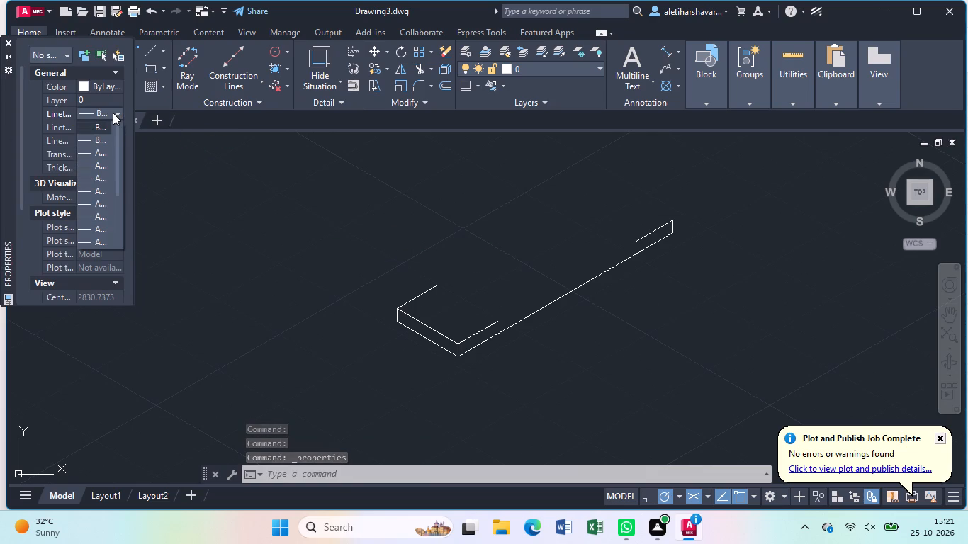
click(103, 230)
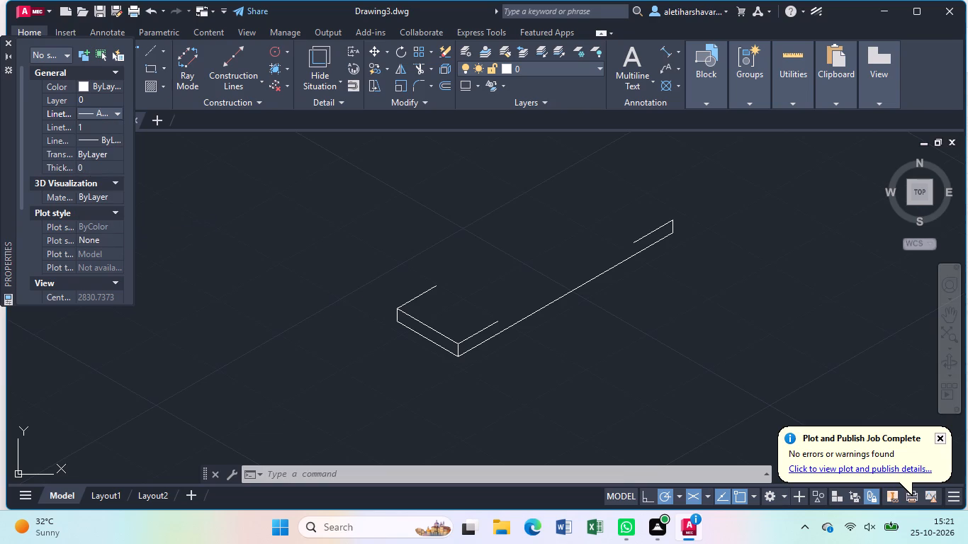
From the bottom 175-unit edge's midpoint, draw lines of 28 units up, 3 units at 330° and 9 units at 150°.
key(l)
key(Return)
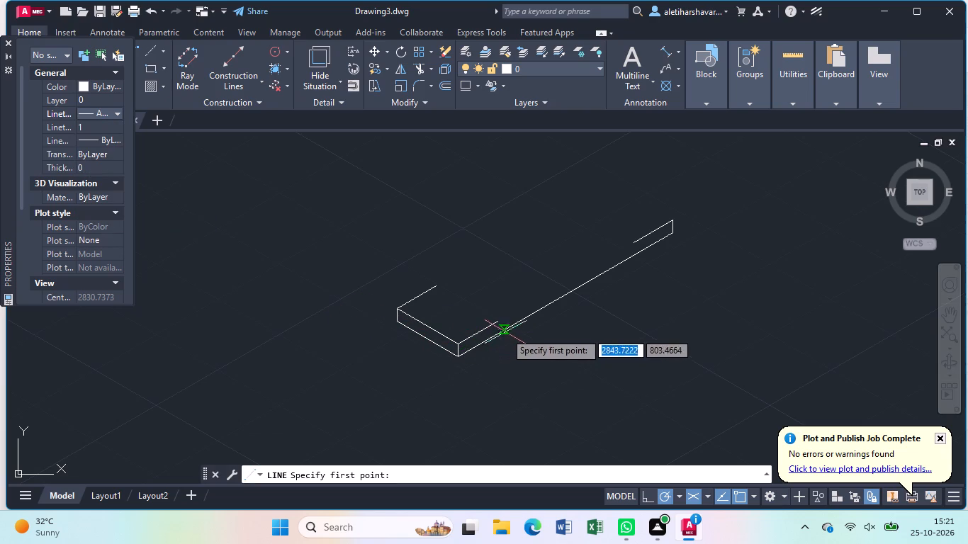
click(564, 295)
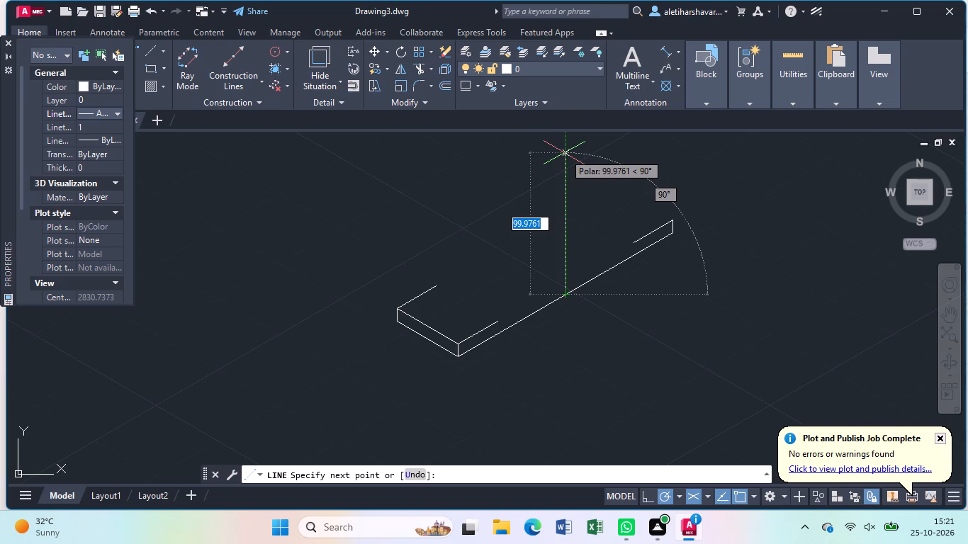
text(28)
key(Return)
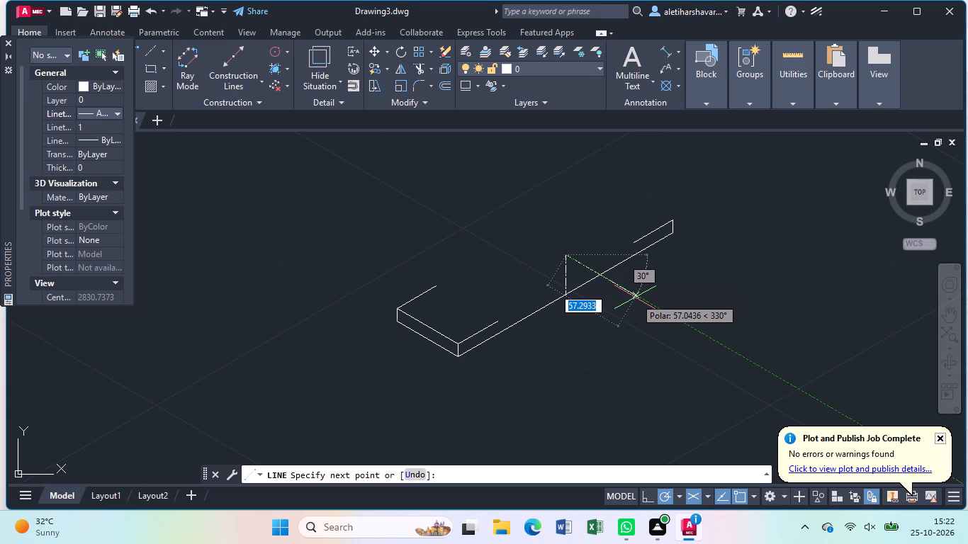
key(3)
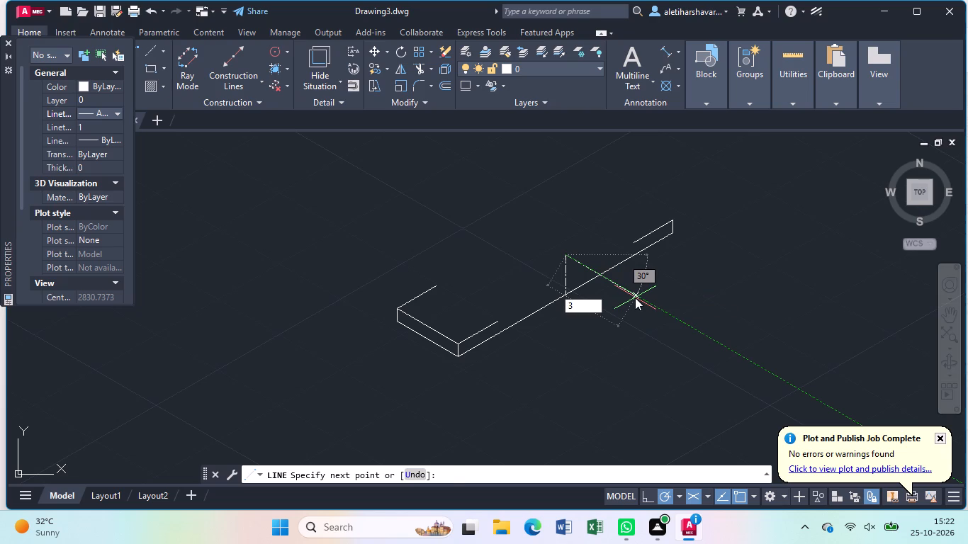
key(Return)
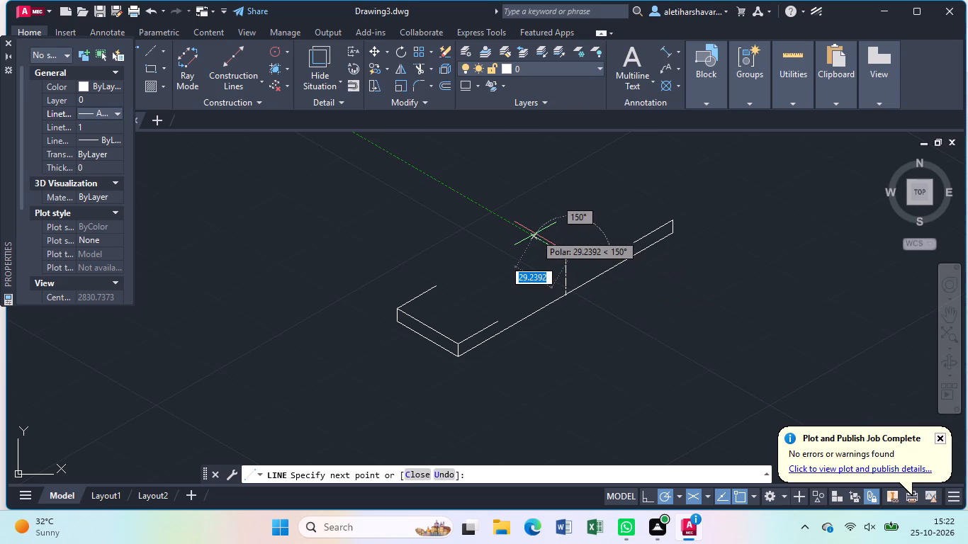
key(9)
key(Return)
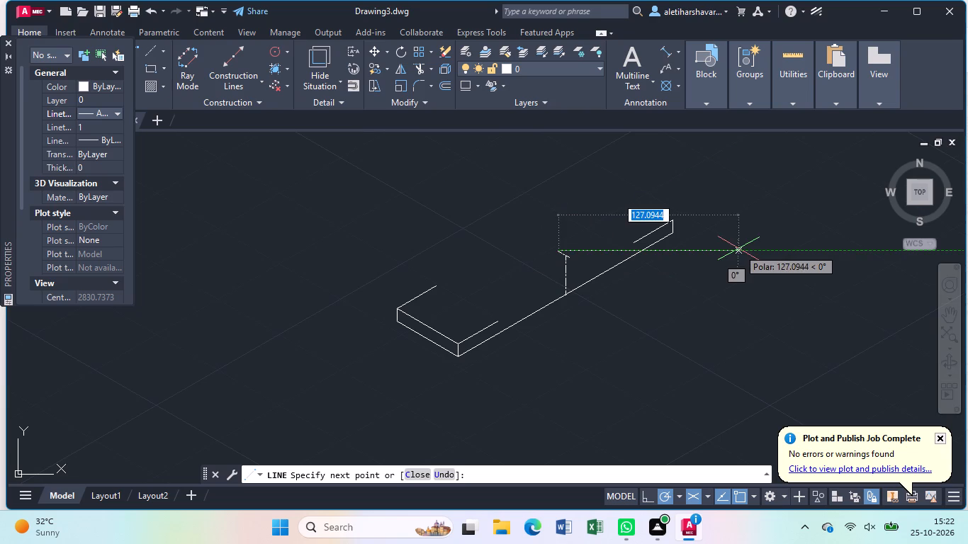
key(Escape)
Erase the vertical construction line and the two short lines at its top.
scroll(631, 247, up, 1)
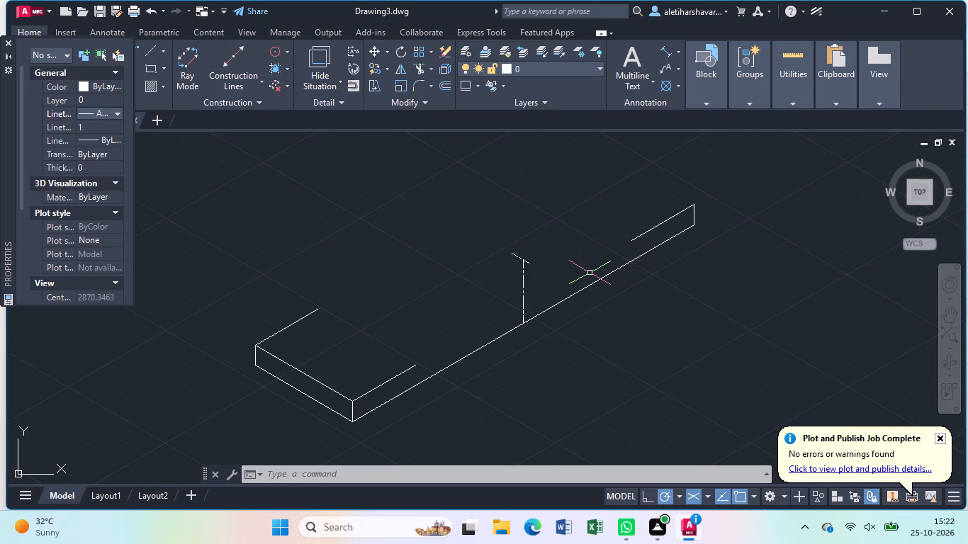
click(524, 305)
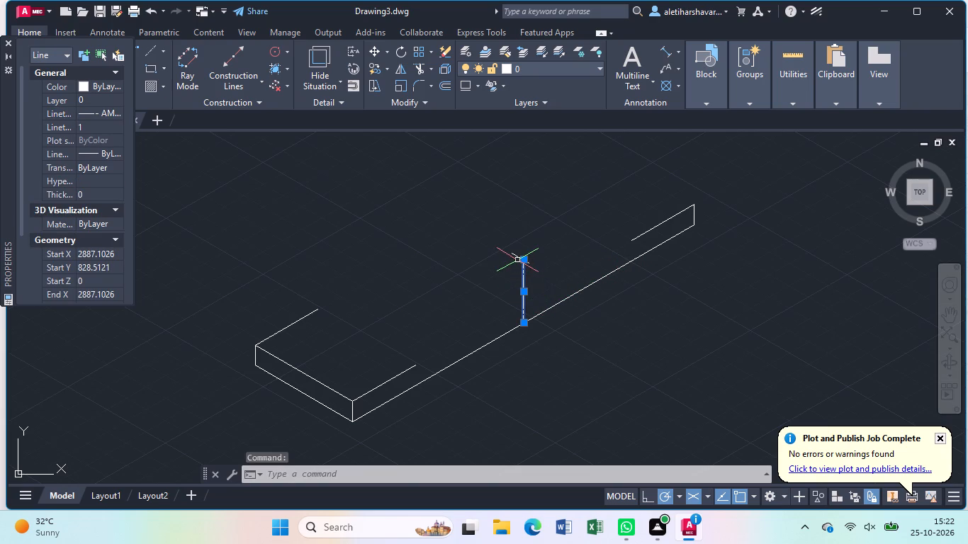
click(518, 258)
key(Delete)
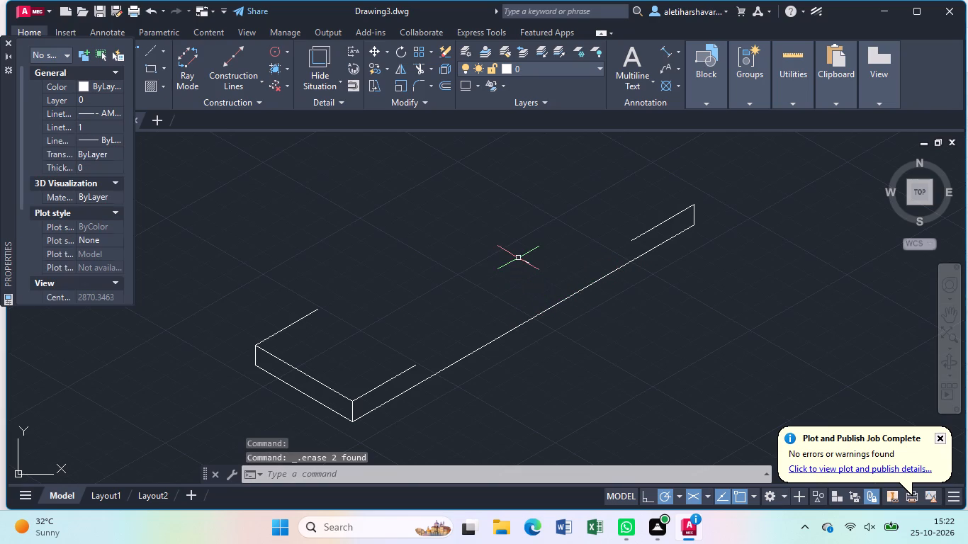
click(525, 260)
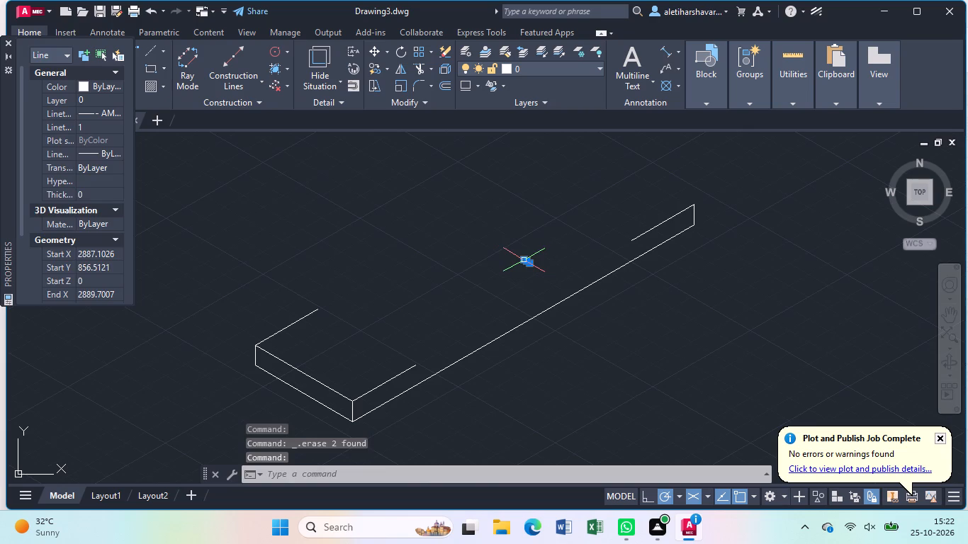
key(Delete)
Draw a 175-unit dash-dot line at 30° along the front face's top, joining the upper ends of its two vertical edges.
key(l)
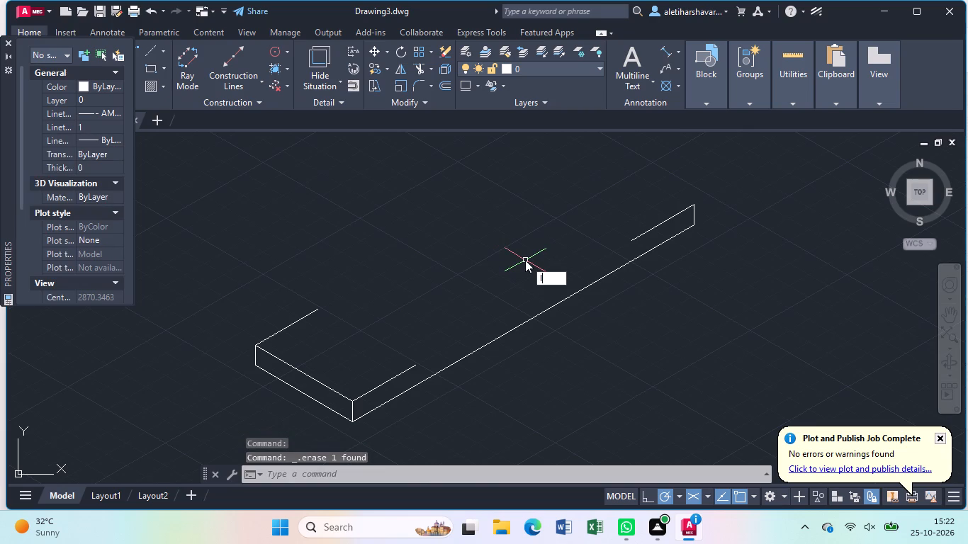
key(Return)
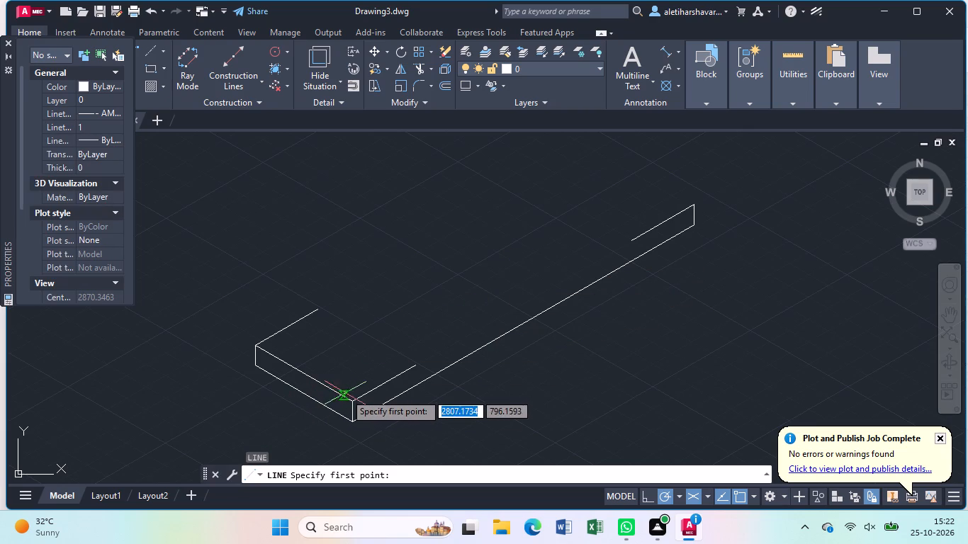
click(353, 401)
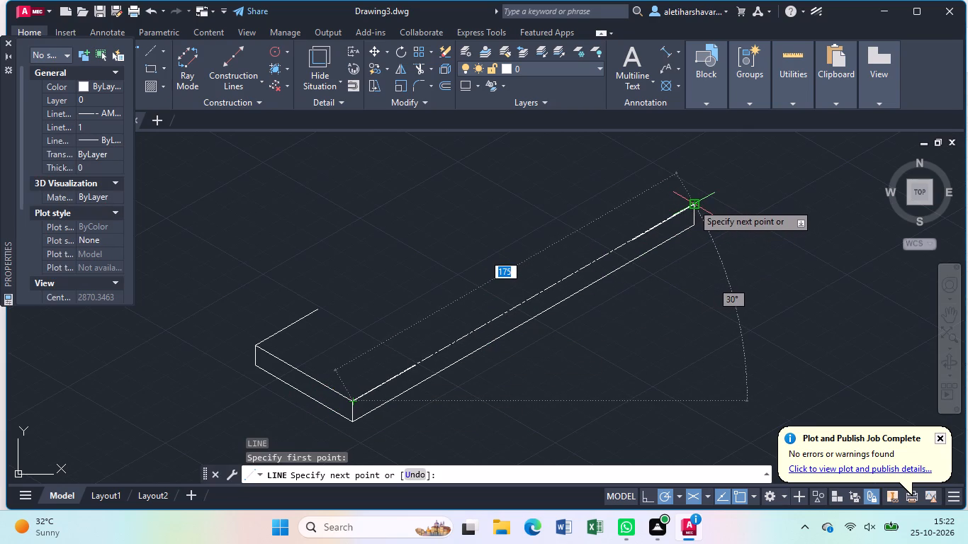
click(692, 203)
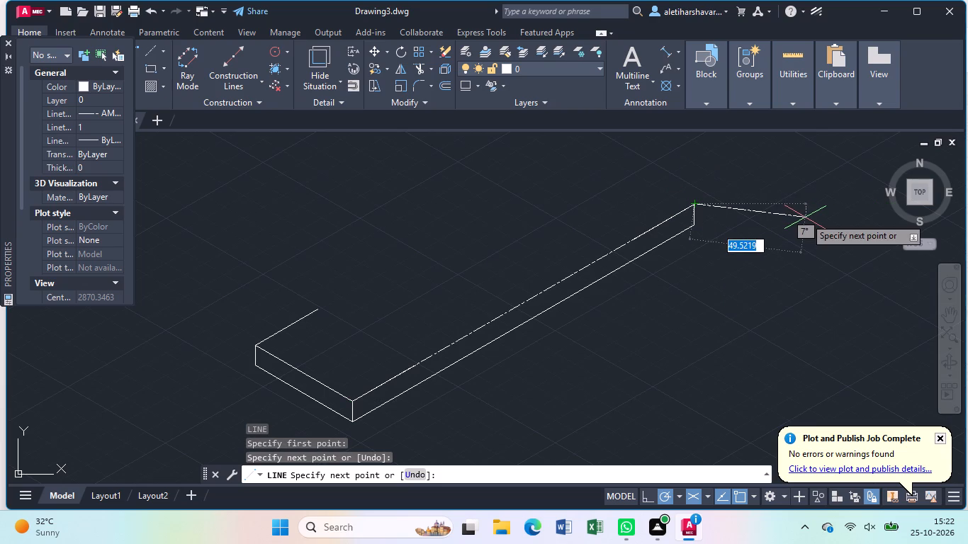
key(Escape)
From the dash-dot line's midpoint, draw lines of 28 units up, 3 units at 330° and 12 units at 150°.
key(l)
key(Return)
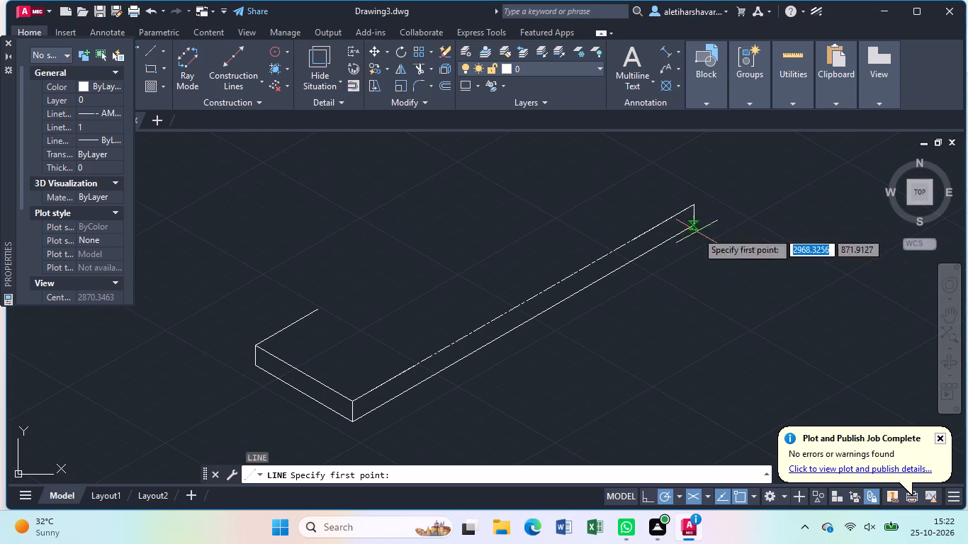
click(527, 303)
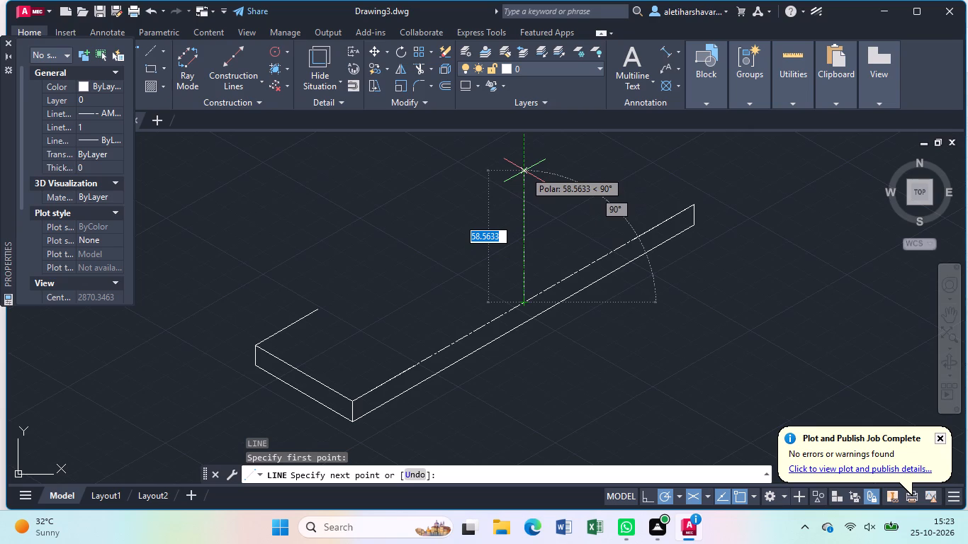
text(28)
key(Return)
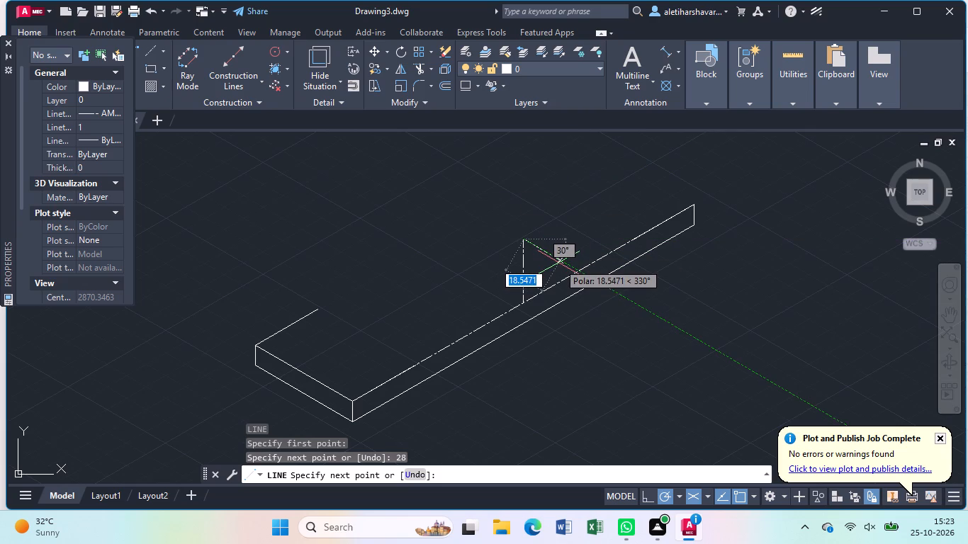
key(3)
key(Return)
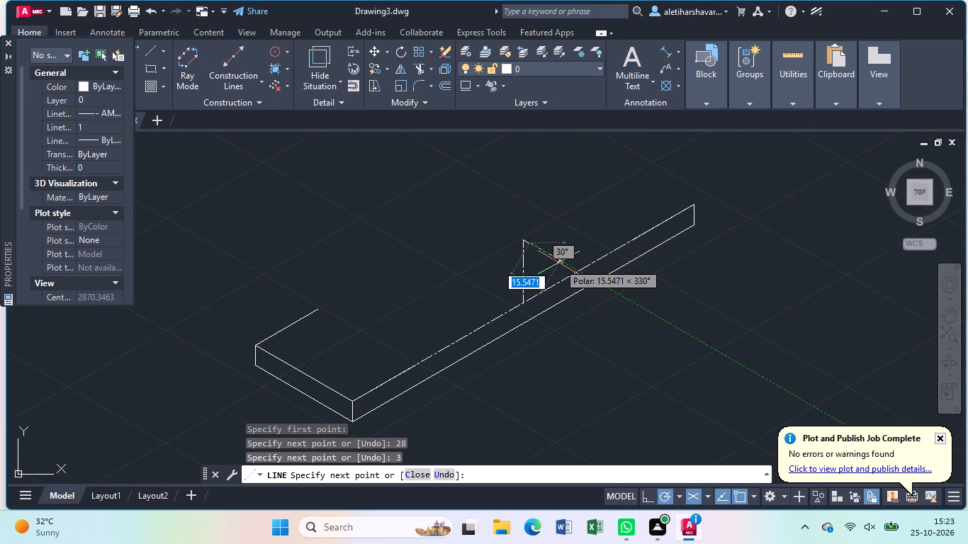
text(12)
key(Return)
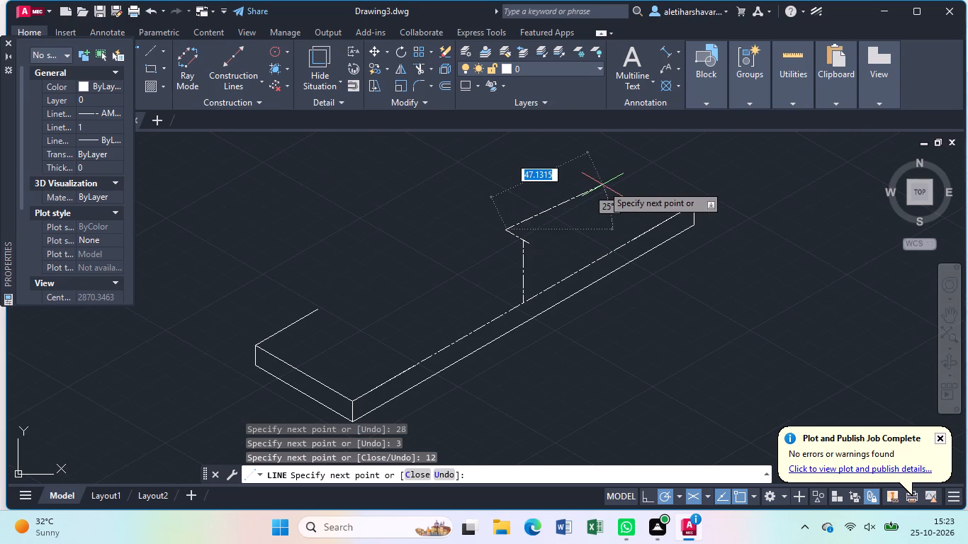
key(Escape)
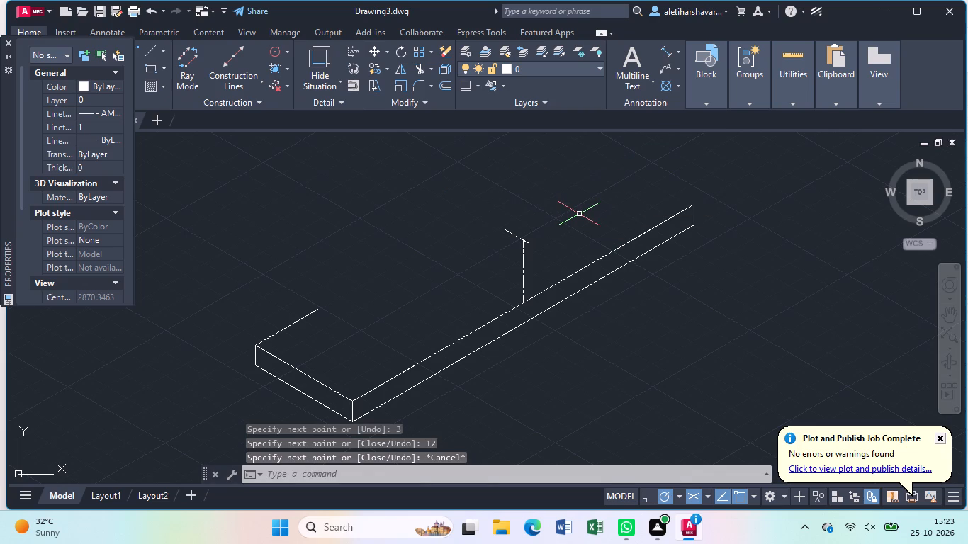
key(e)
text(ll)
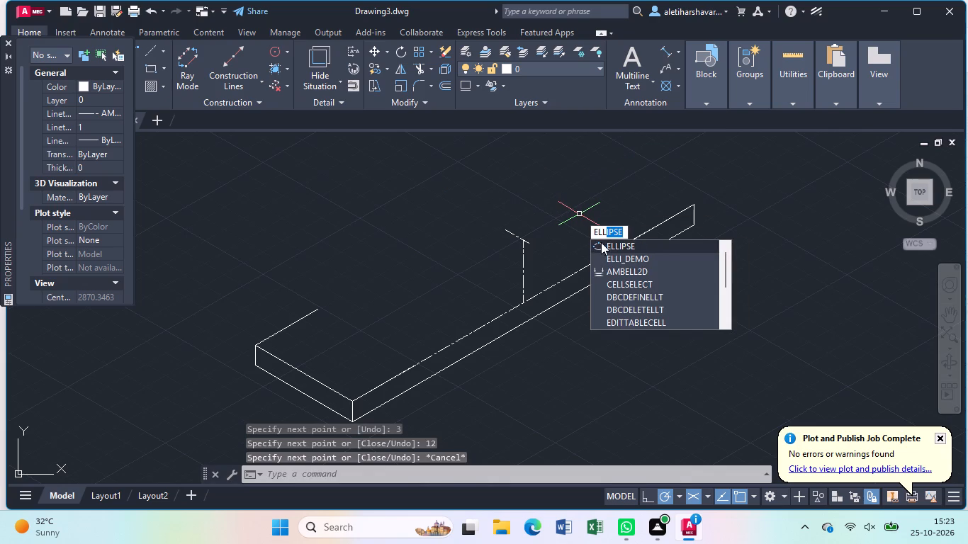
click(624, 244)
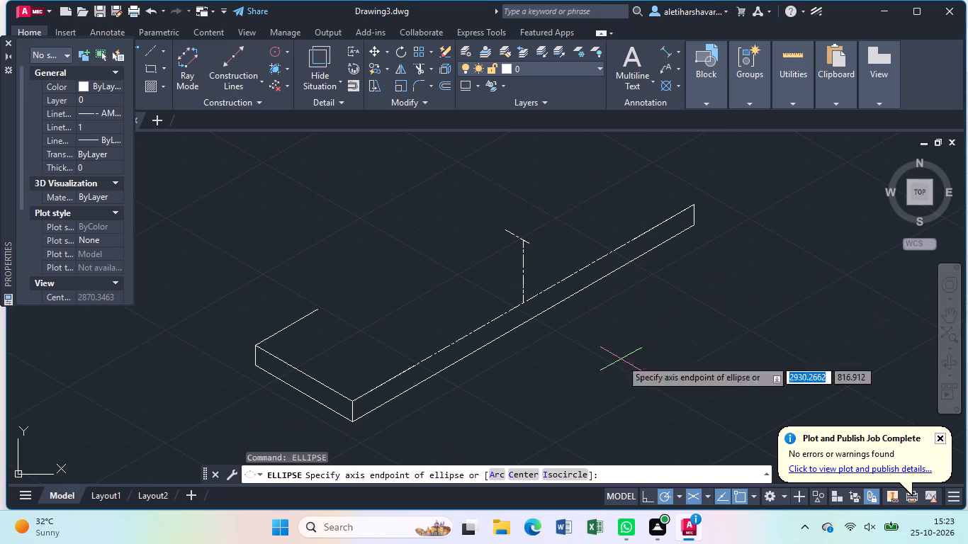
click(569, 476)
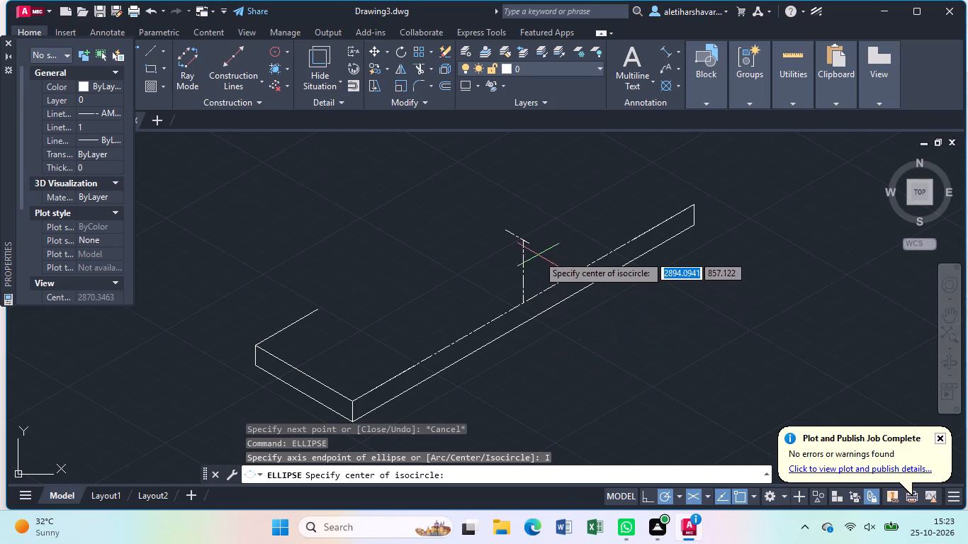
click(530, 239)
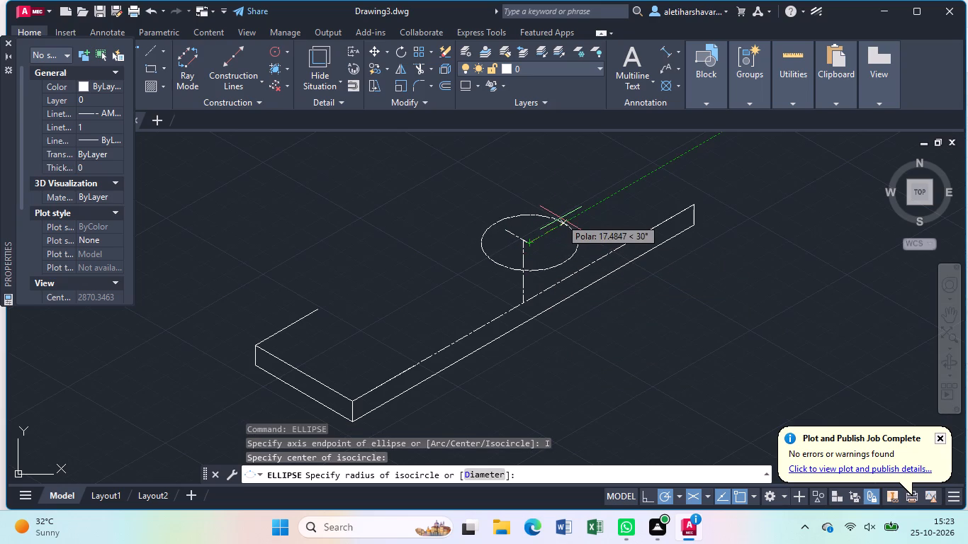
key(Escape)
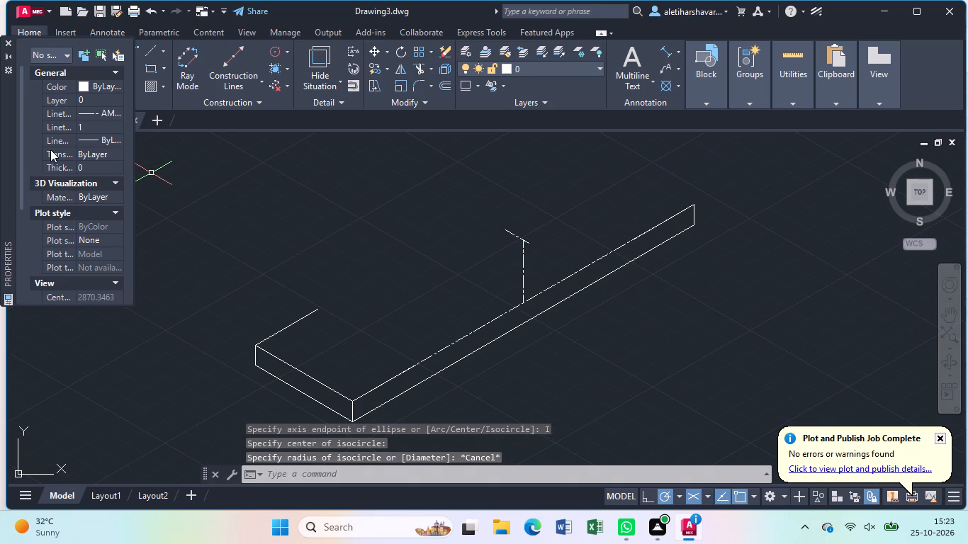
Set the current linetype back to ByLayer.
click(117, 108)
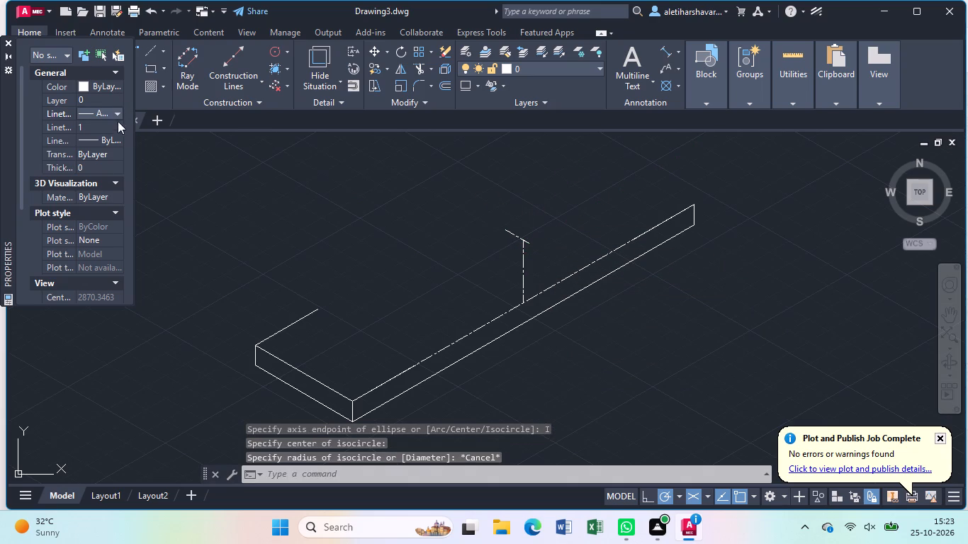
click(111, 110)
scroll(116, 124, up, 4)
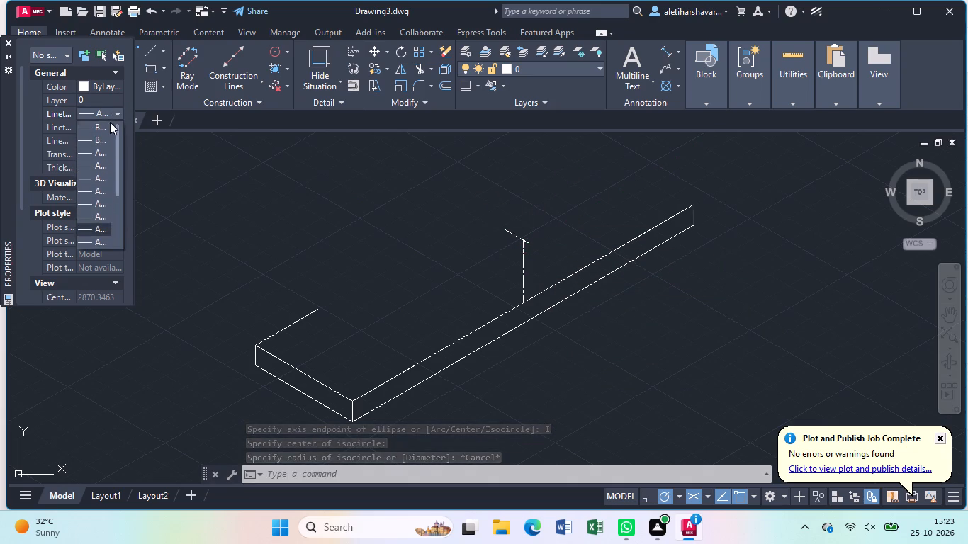
click(102, 123)
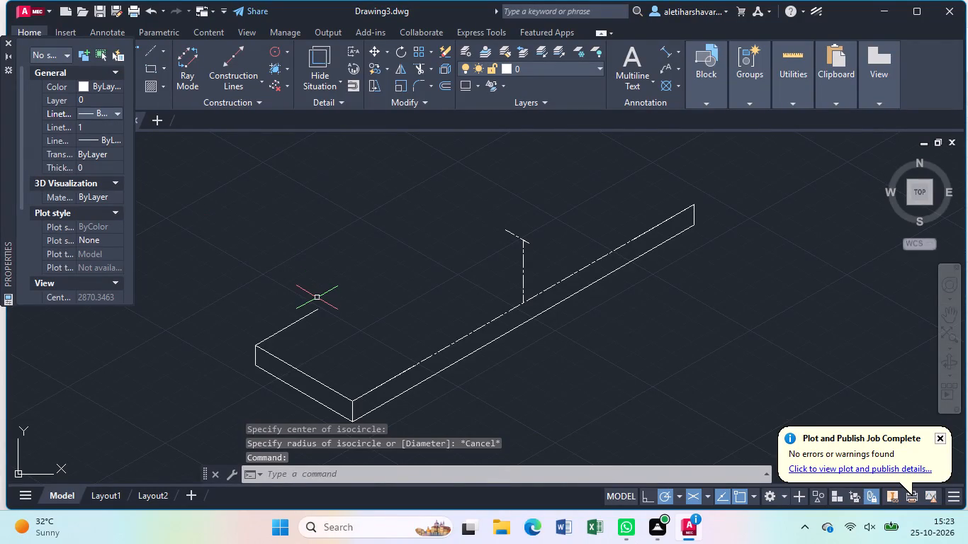
Draw an isocircle of radius 25 on the right isoplane, centred on the front end of the short 330° centre line.
key(e)
text(ll)
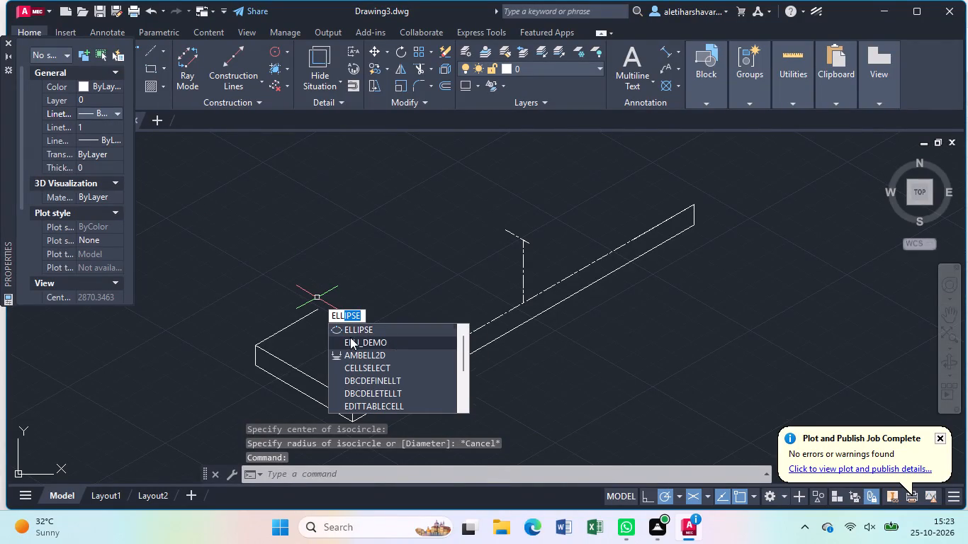
click(357, 330)
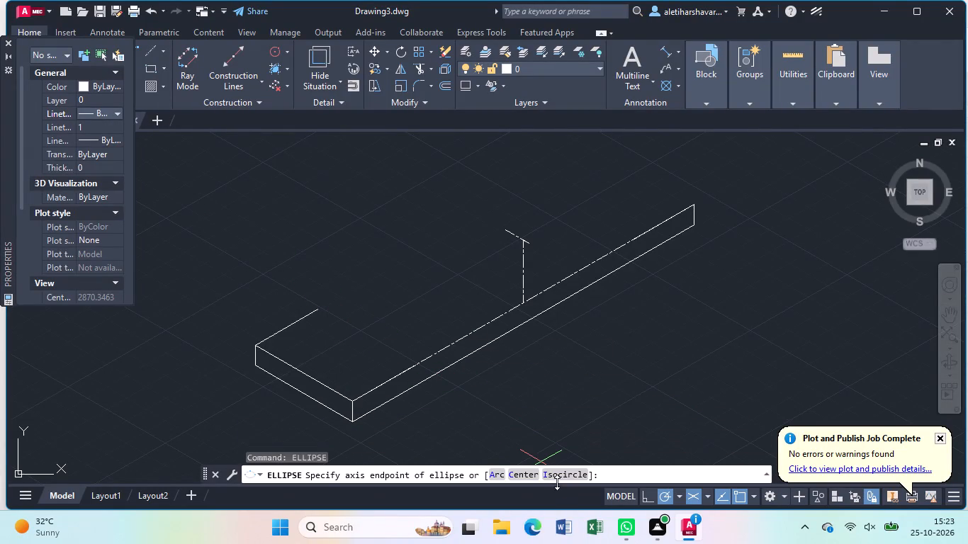
click(562, 474)
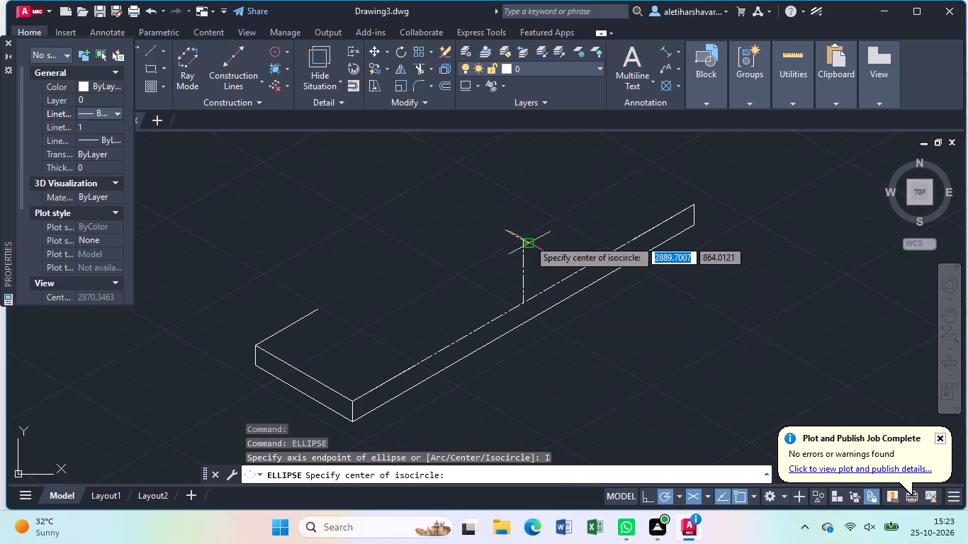
scroll(529, 246, up, 3)
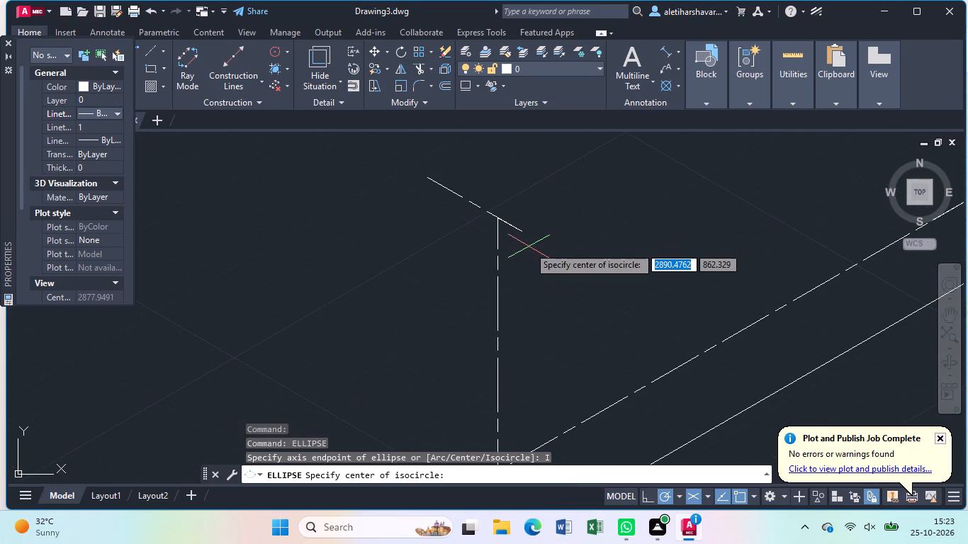
click(521, 231)
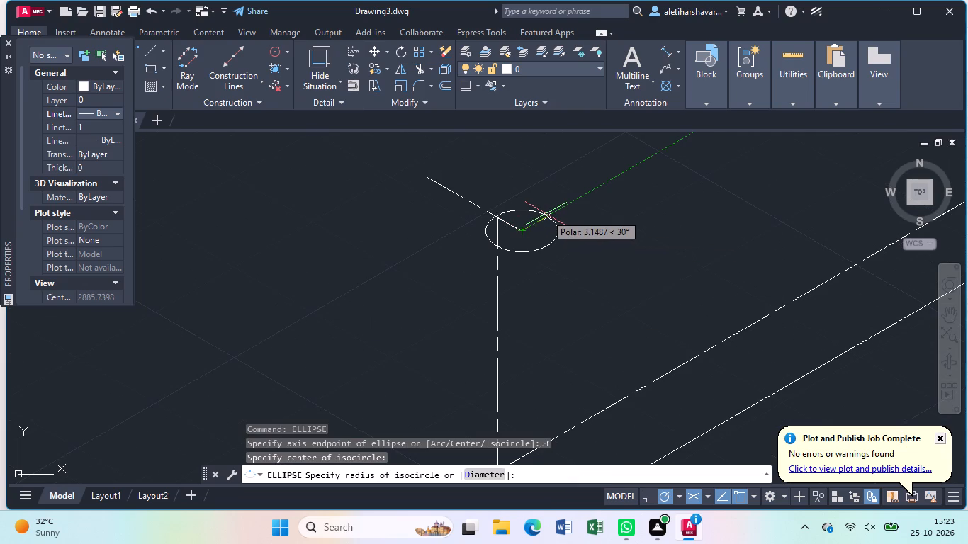
key(F5)
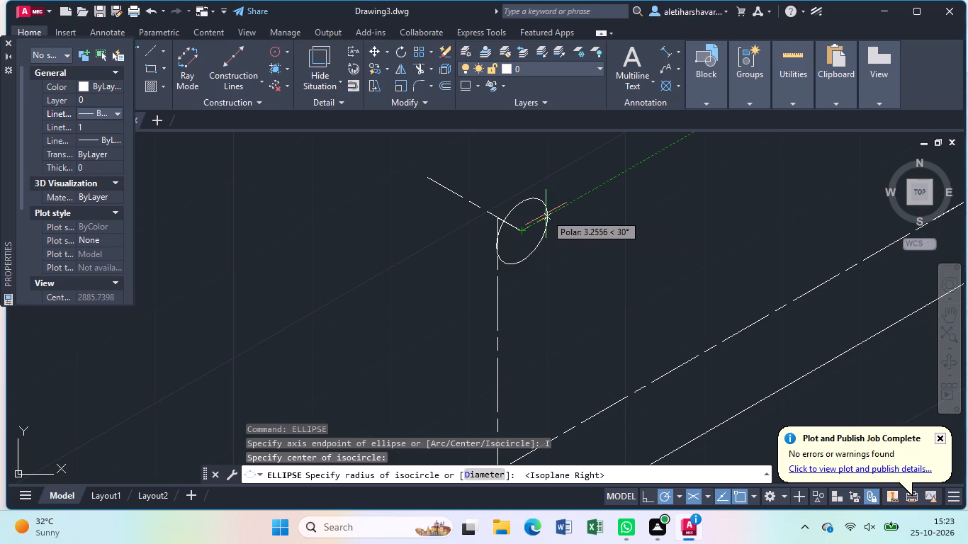
scroll(546, 214, up, 3)
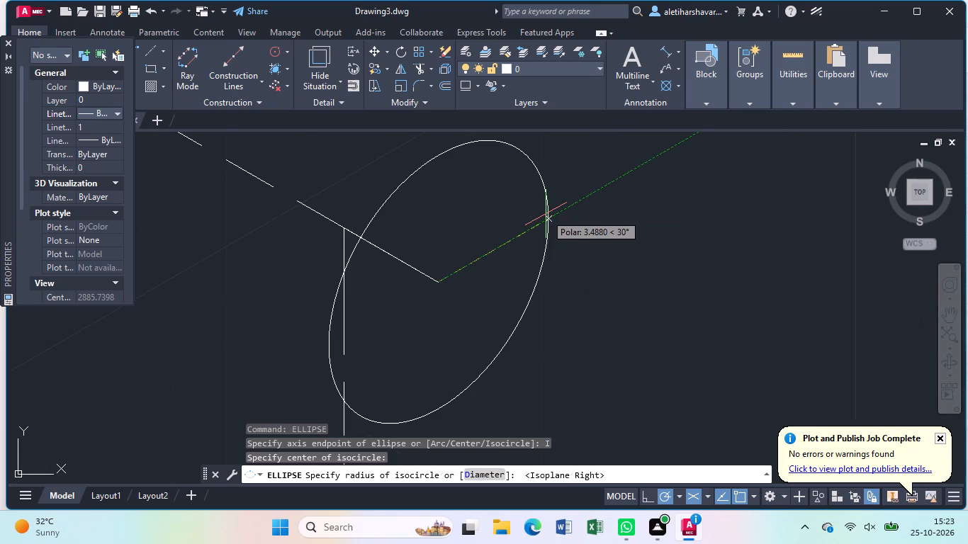
scroll(546, 214, down, 2)
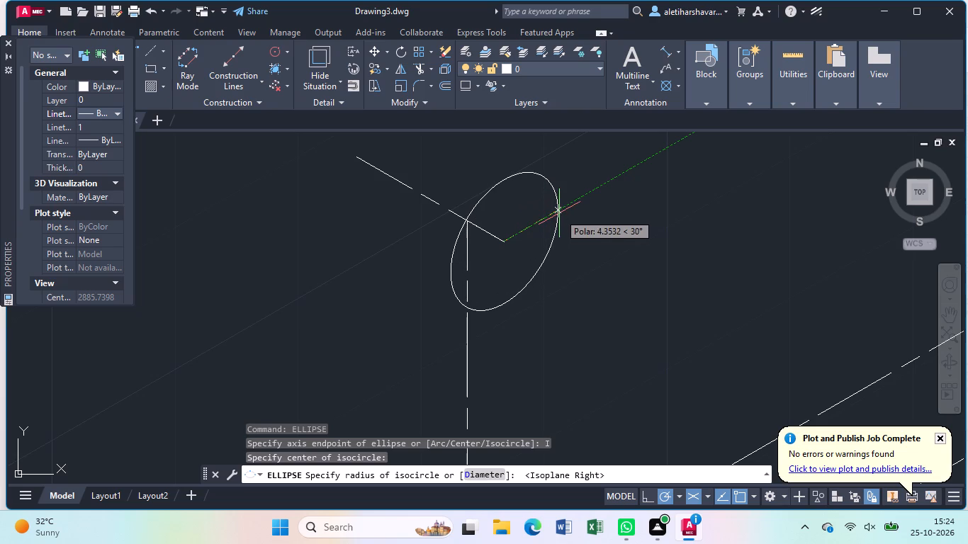
text(25)
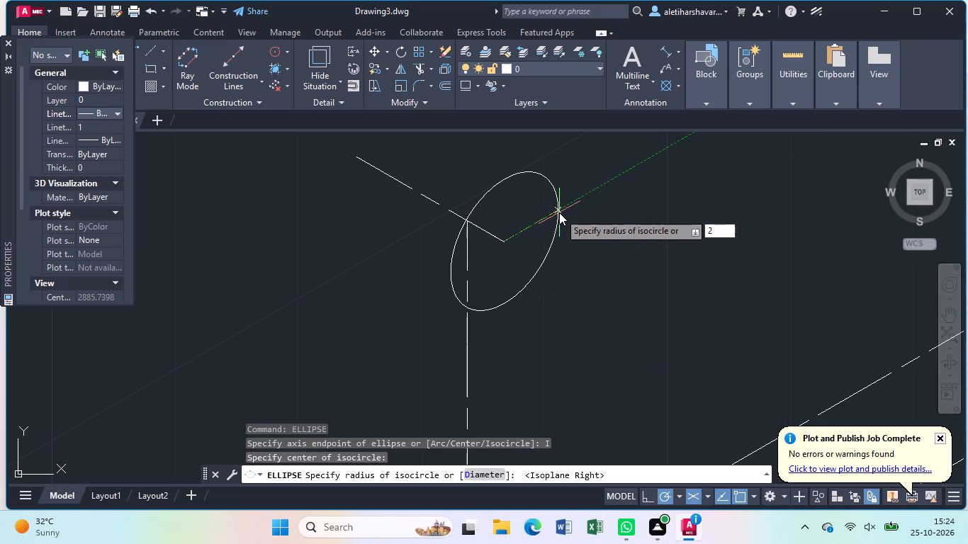
key(Return)
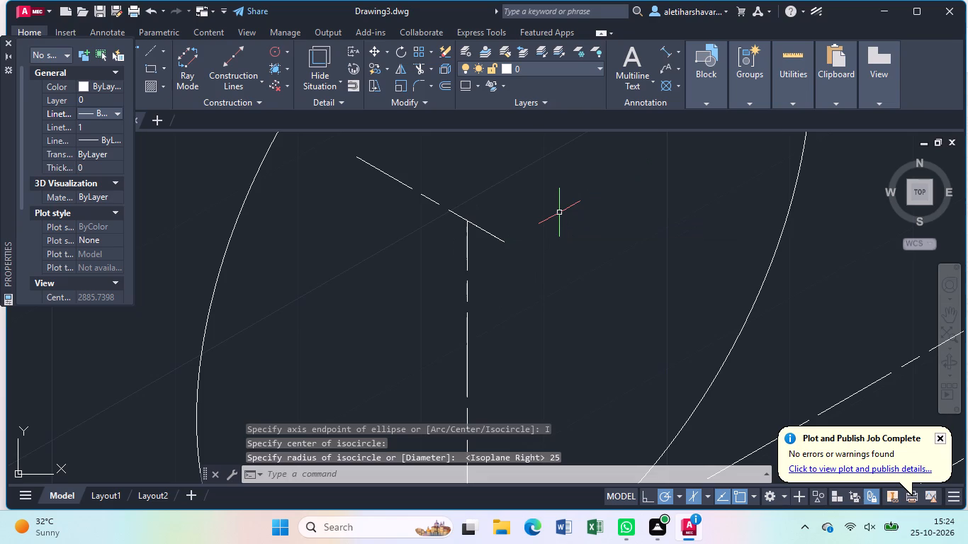
Draw a concentric isocircle of radius 12.5 at the same centre as the 25-radius one.
scroll(565, 213, down, 3)
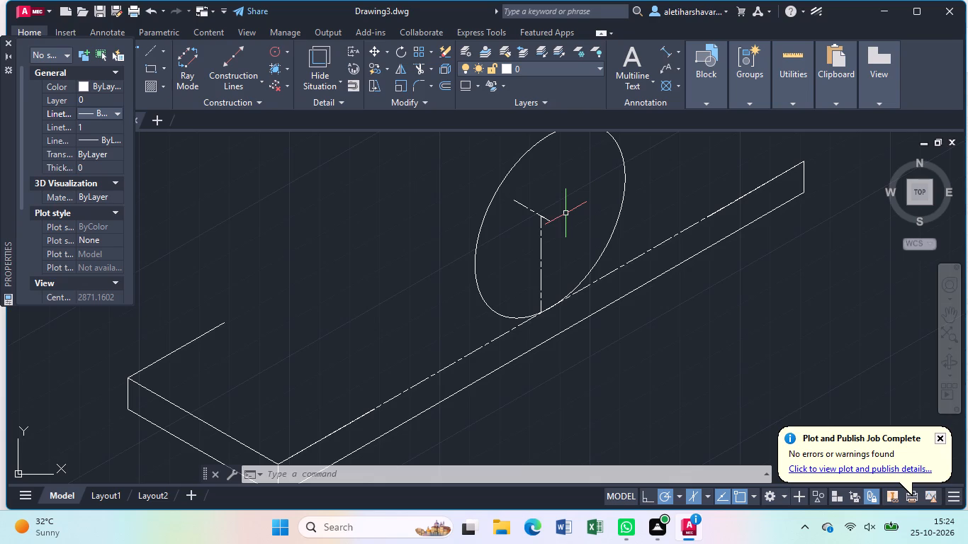
text(ell)
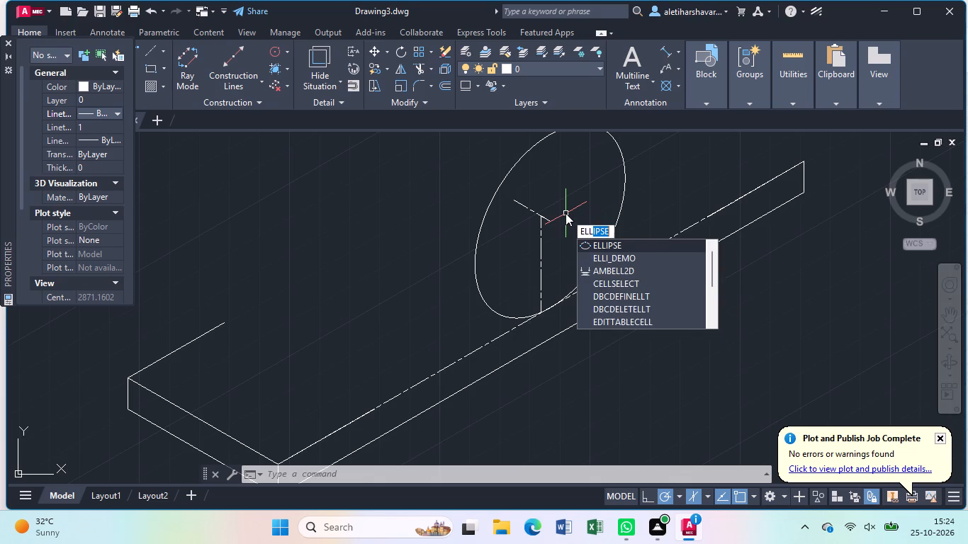
click(608, 242)
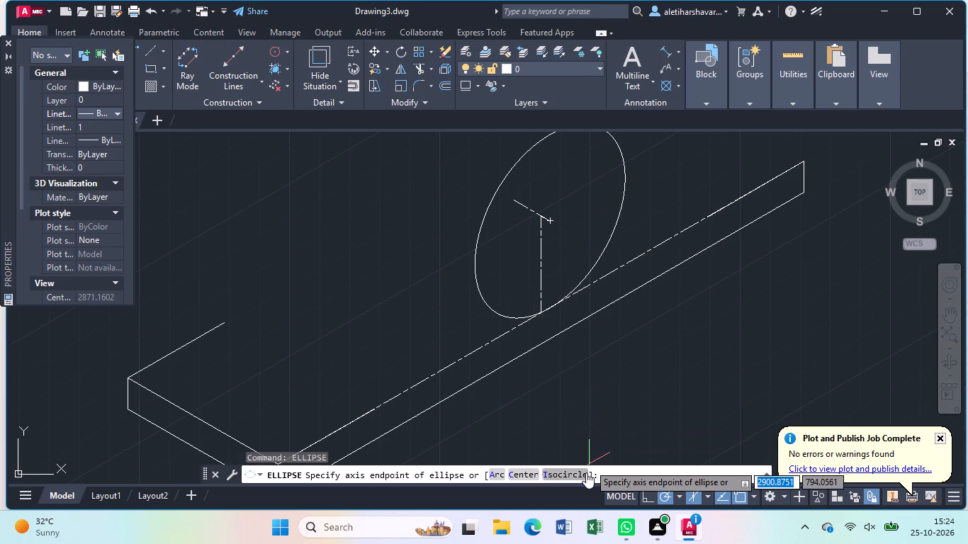
click(573, 470)
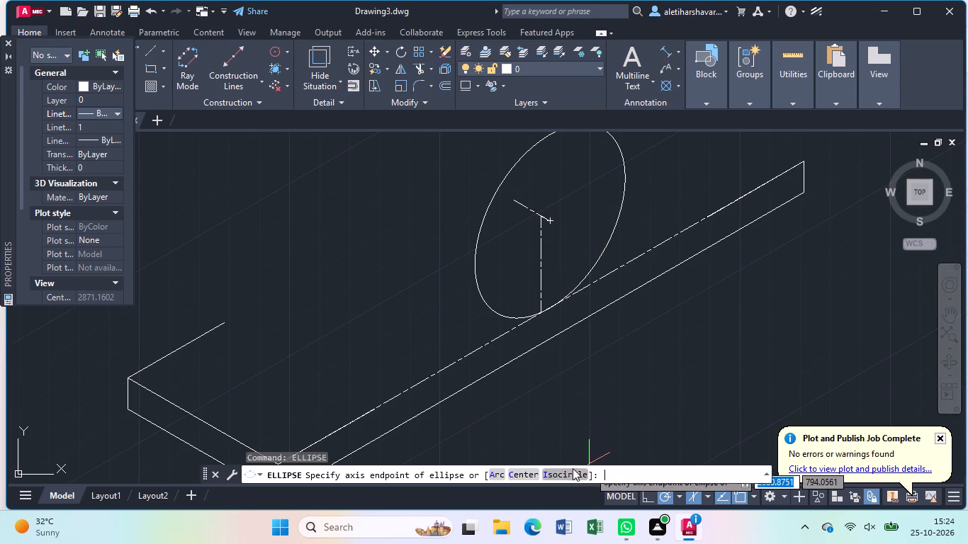
click(551, 221)
text(12.5)
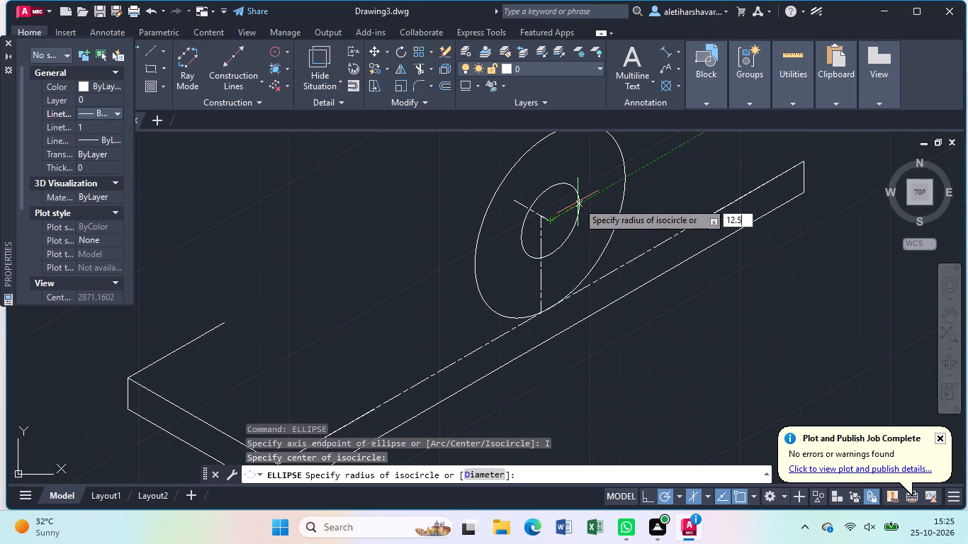
key(Return)
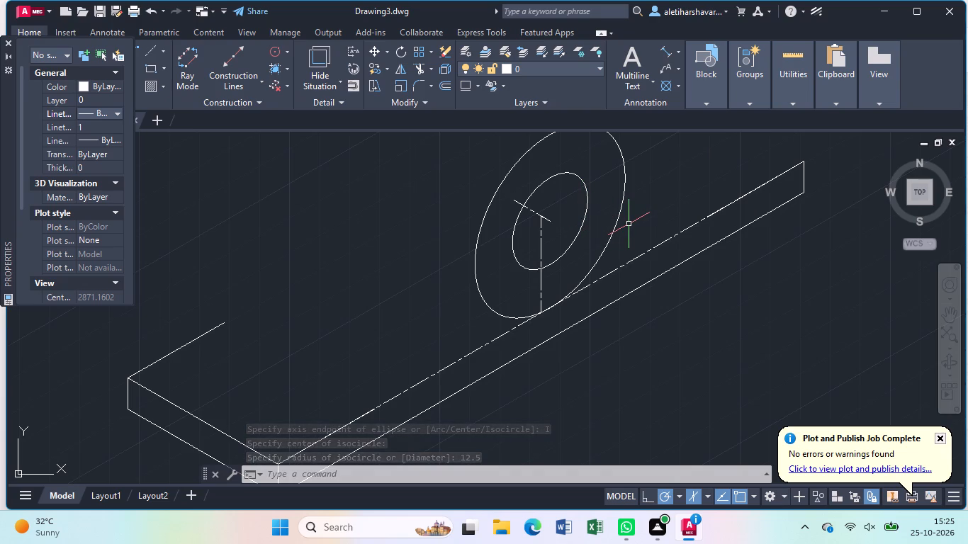
Erase the long dash-dot line along the front face's top.
click(651, 248)
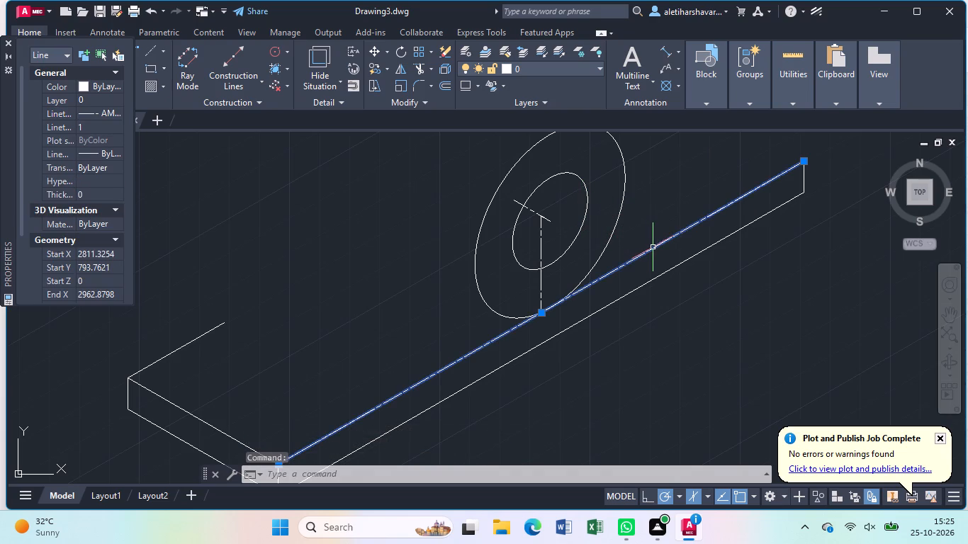
key(Delete)
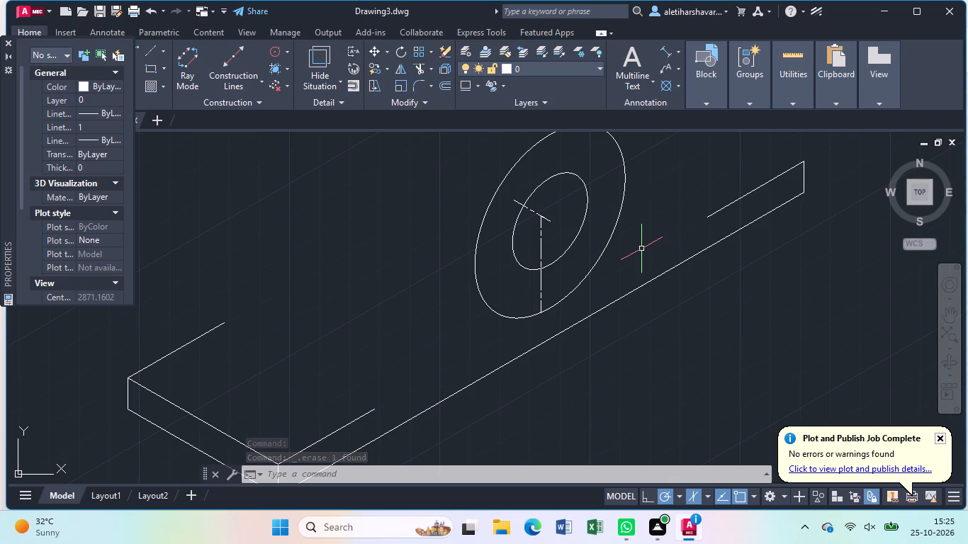
Copy the large isocircle from its centre to the top of the vertical centre line and to the short centre line's rear end.
scroll(550, 224, up, 1)
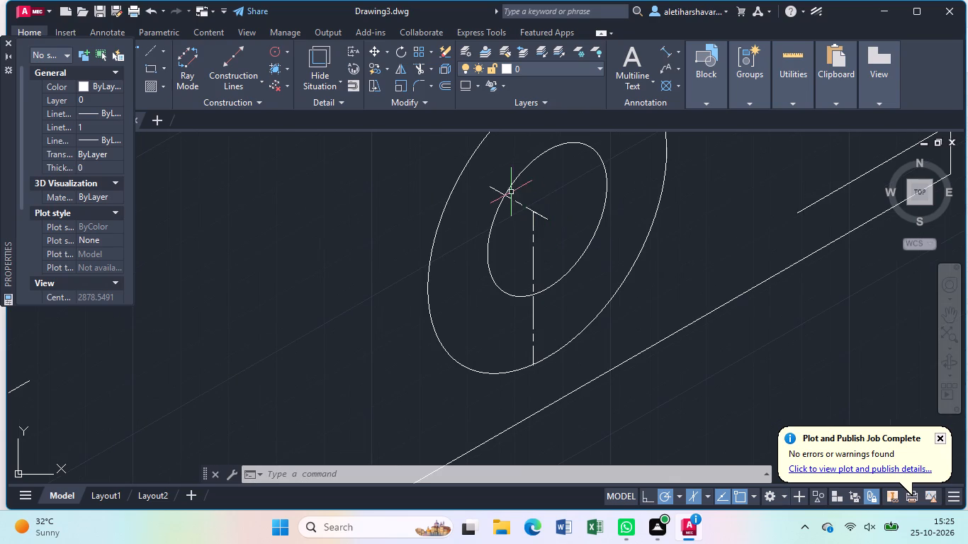
click(438, 225)
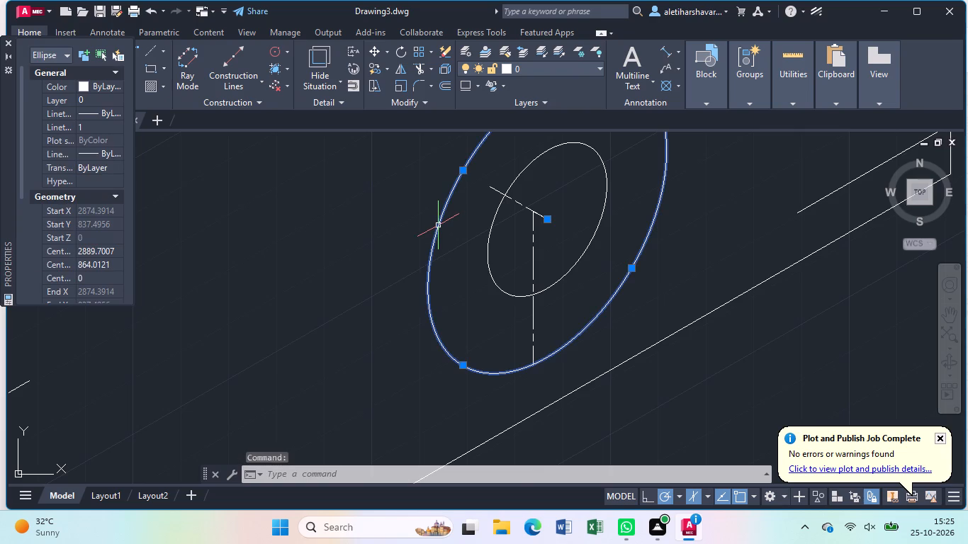
text(co)
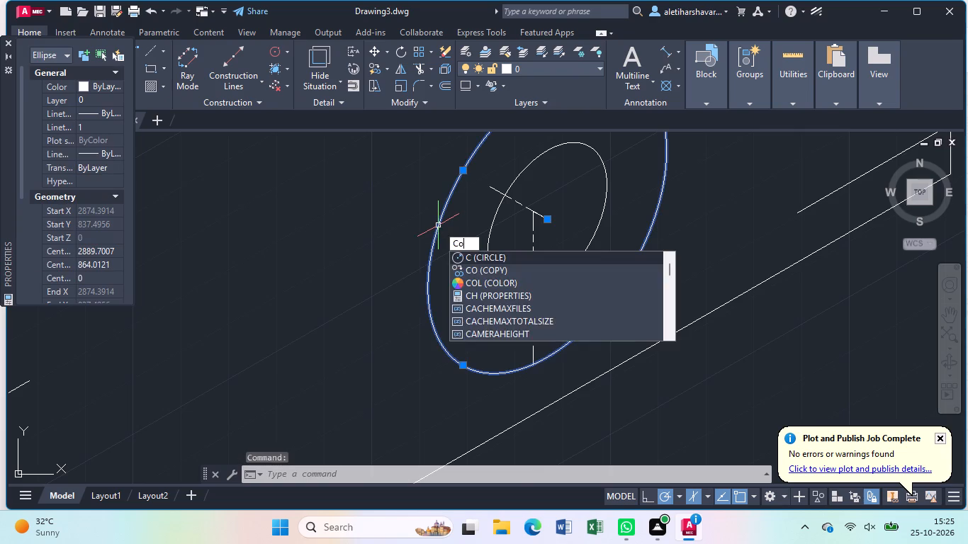
key(Return)
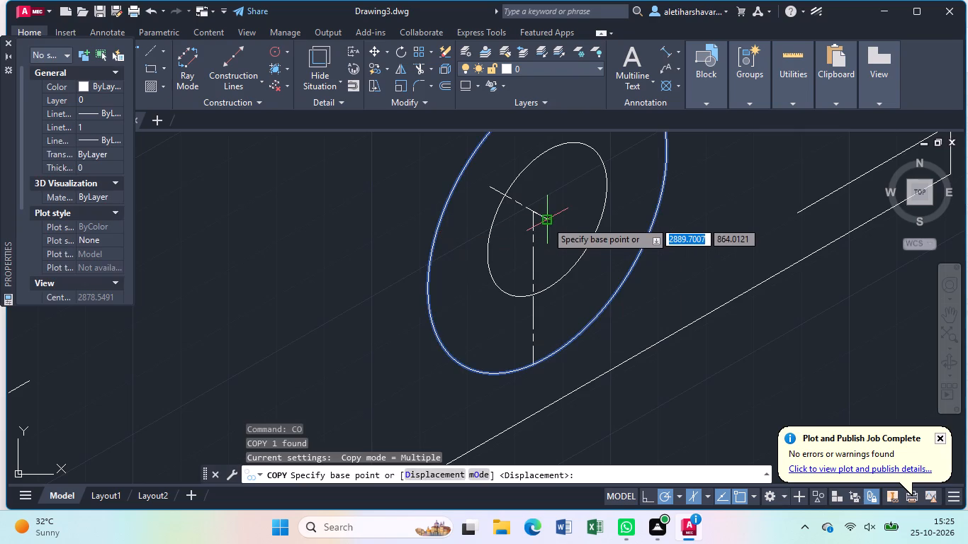
click(546, 221)
click(532, 215)
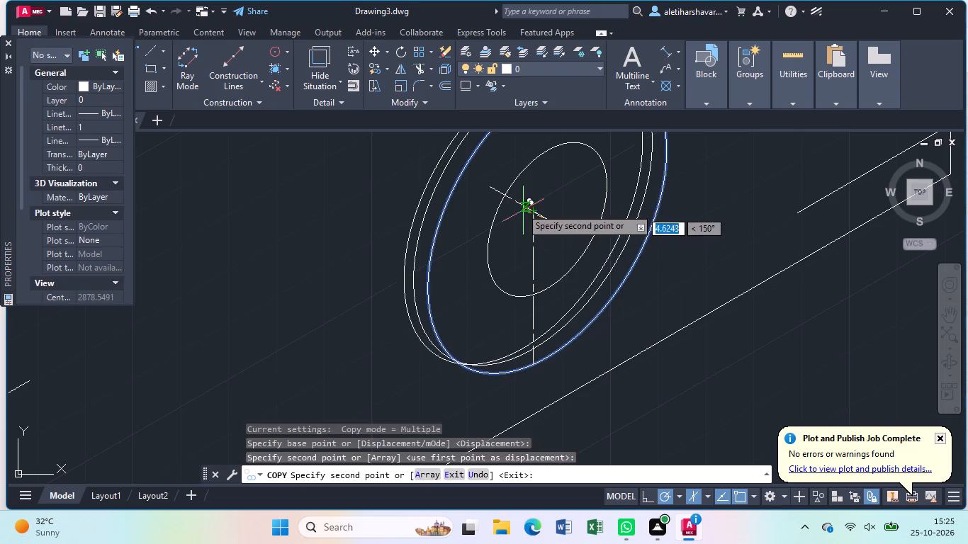
click(493, 186)
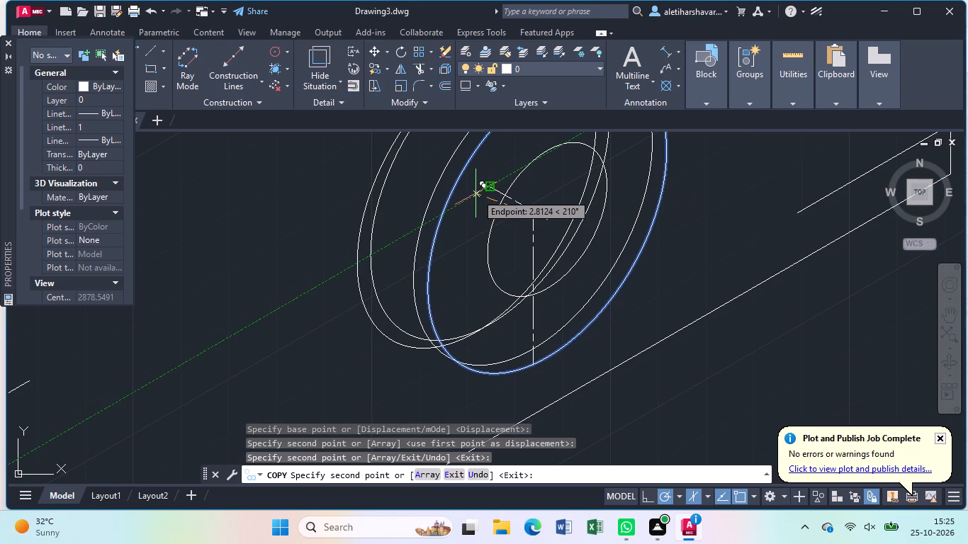
key(Escape)
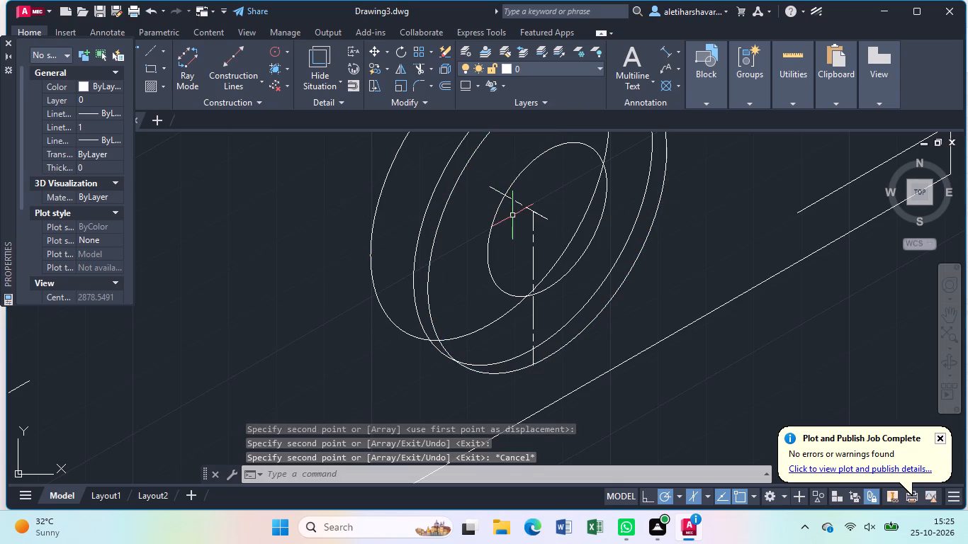
Copy the 12.5-radius isocircle from its centre to the rear end of the short centre line.
click(488, 245)
text(co)
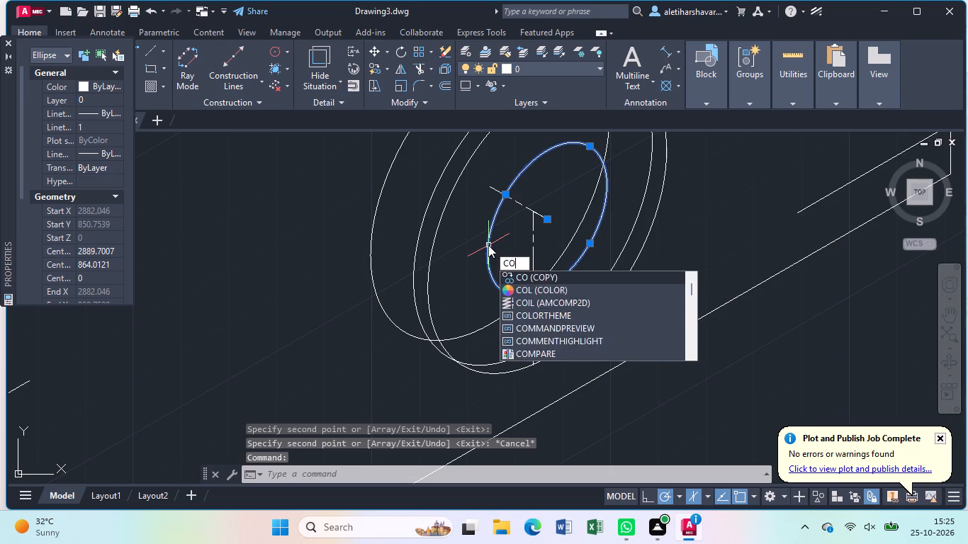
key(Return)
click(544, 222)
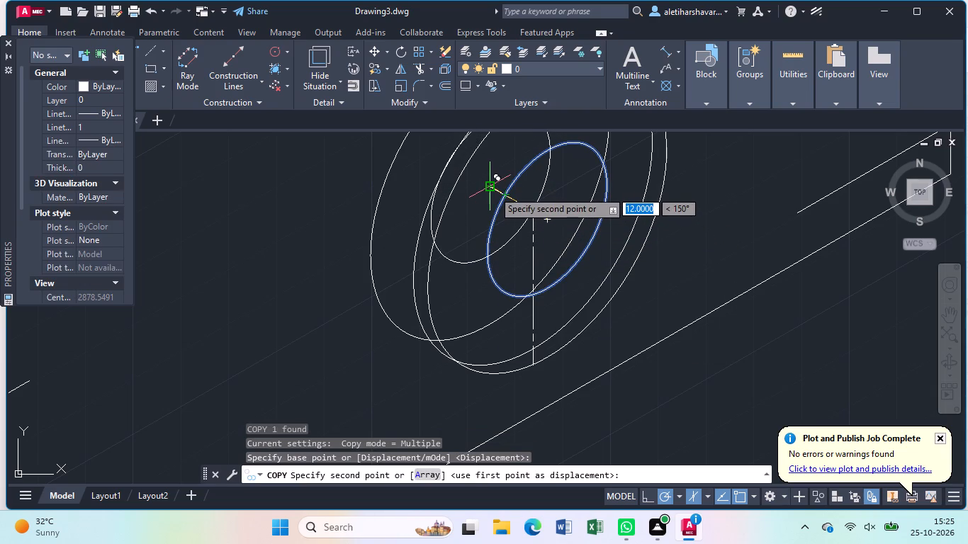
click(493, 191)
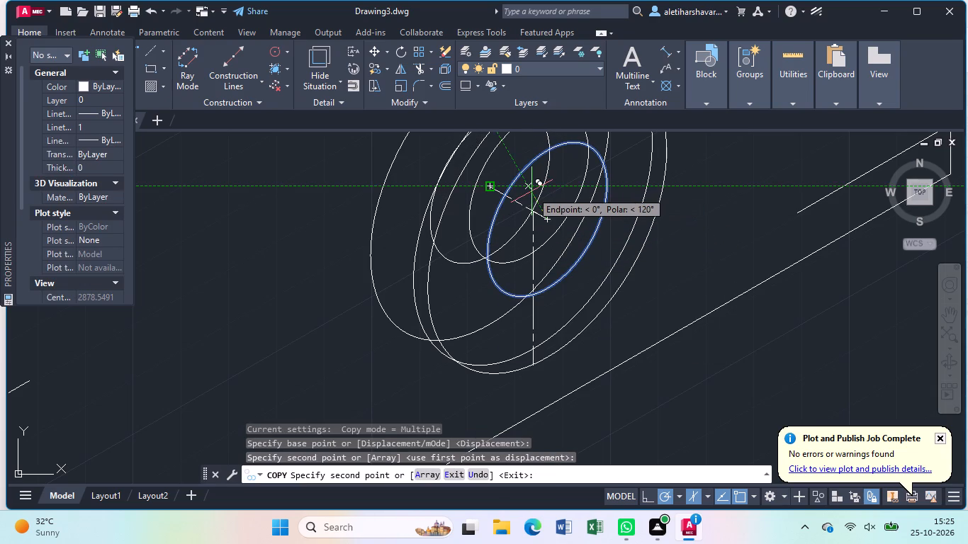
key(Escape)
Trim the copied rear 12.5-radius isocircle down to the arc that lies inside the front hole circle.
middle_drag(509, 249, 550, 310)
text(tr)
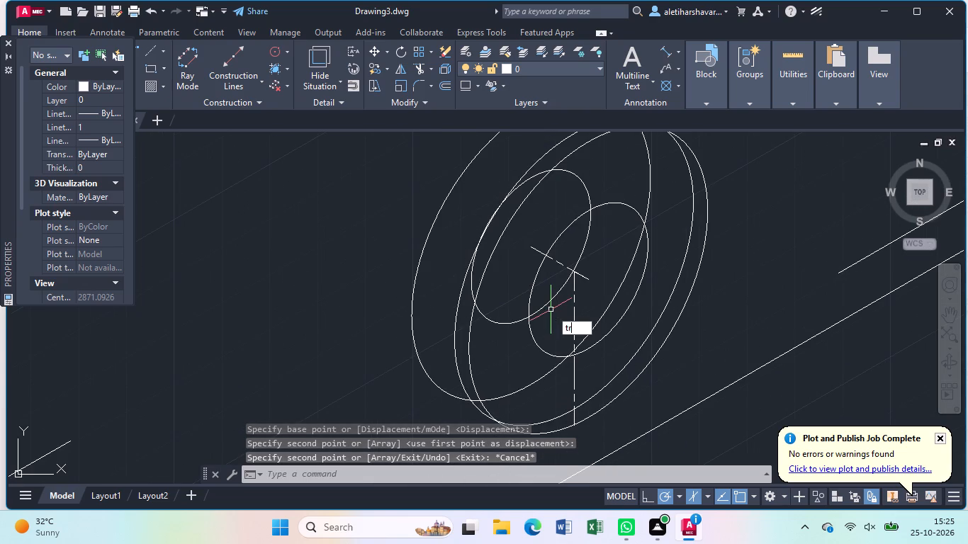
key(Return)
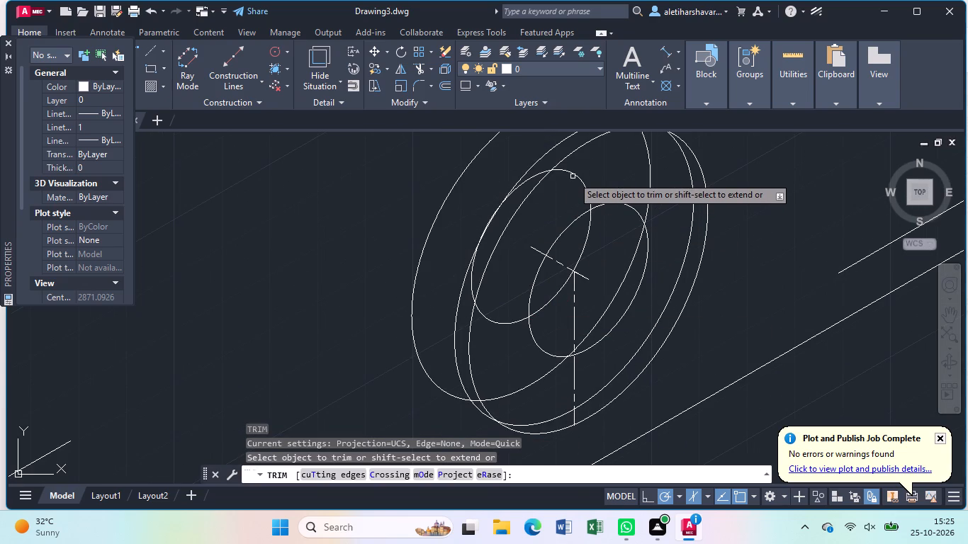
click(573, 174)
click(534, 175)
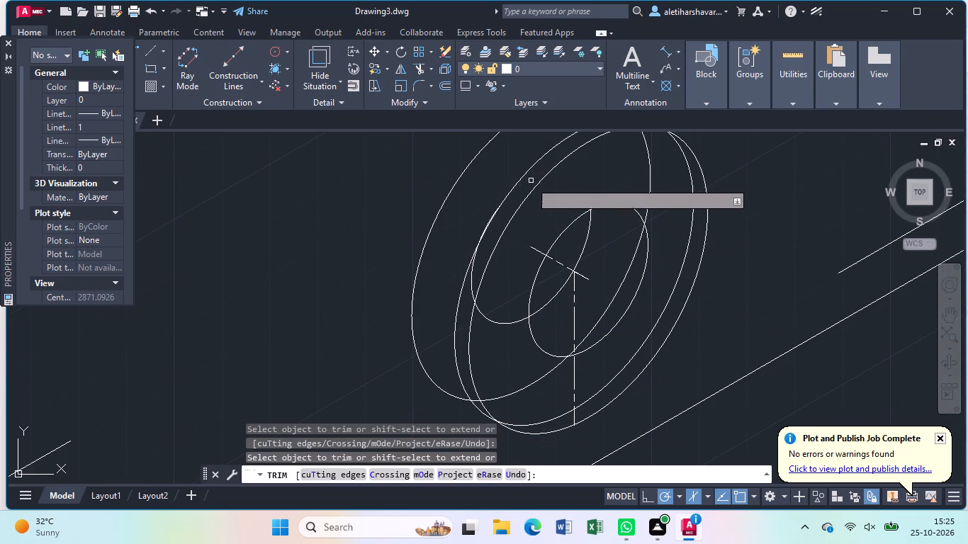
click(474, 268)
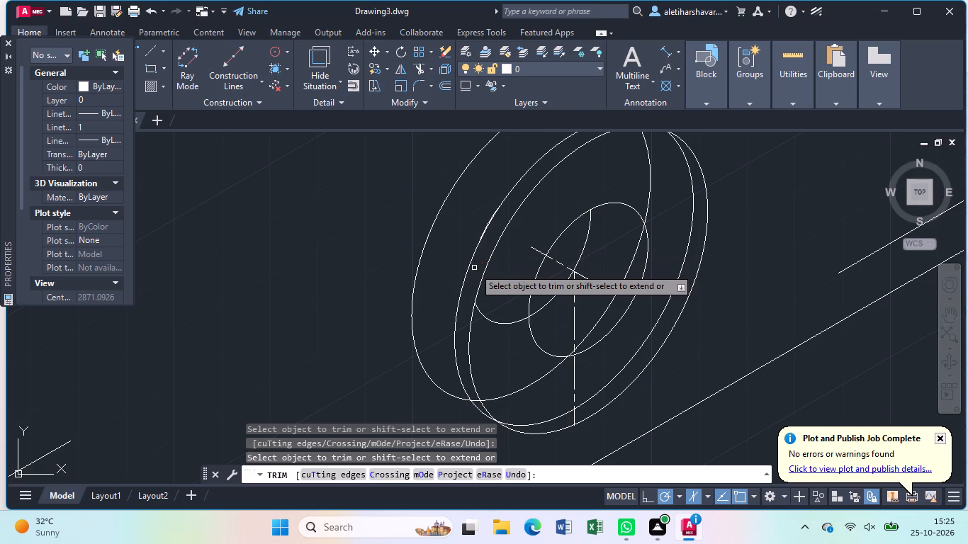
click(493, 320)
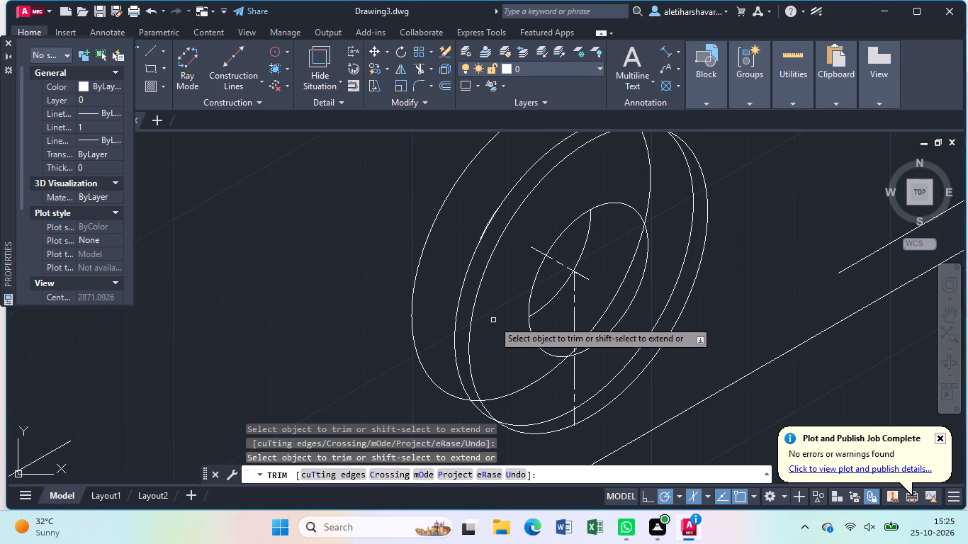
click(490, 222)
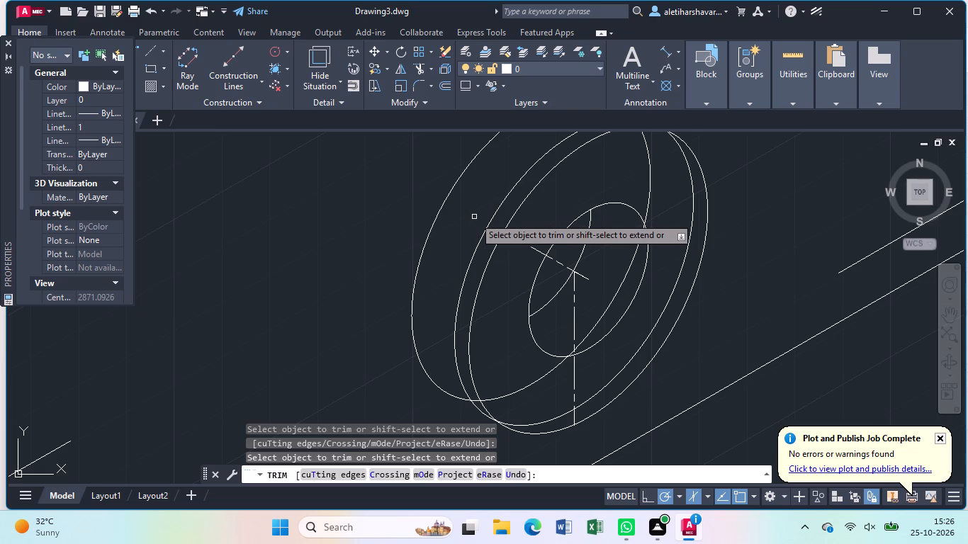
Trim the rearmost large isocircle wherever it is hidden behind the two large isocircles in front of it.
scroll(475, 216, down, 1)
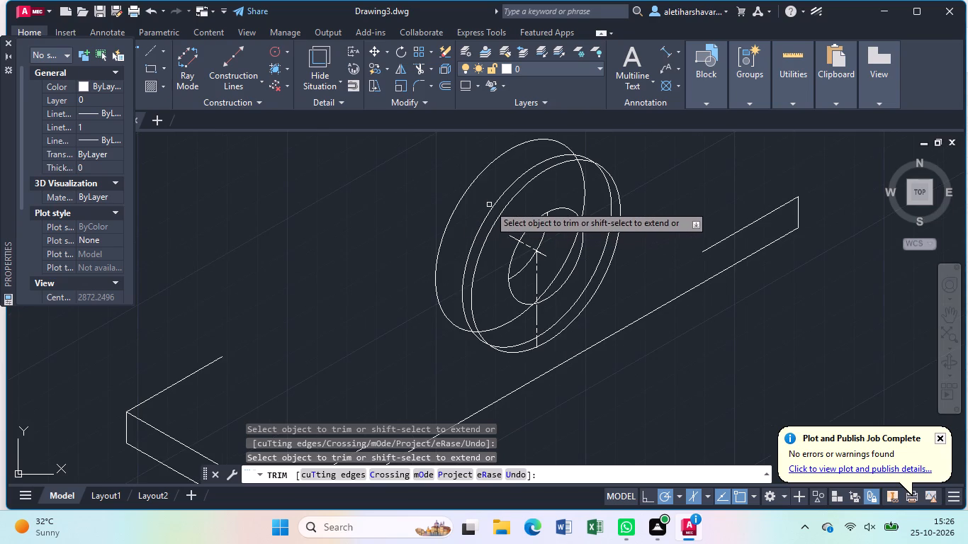
click(587, 186)
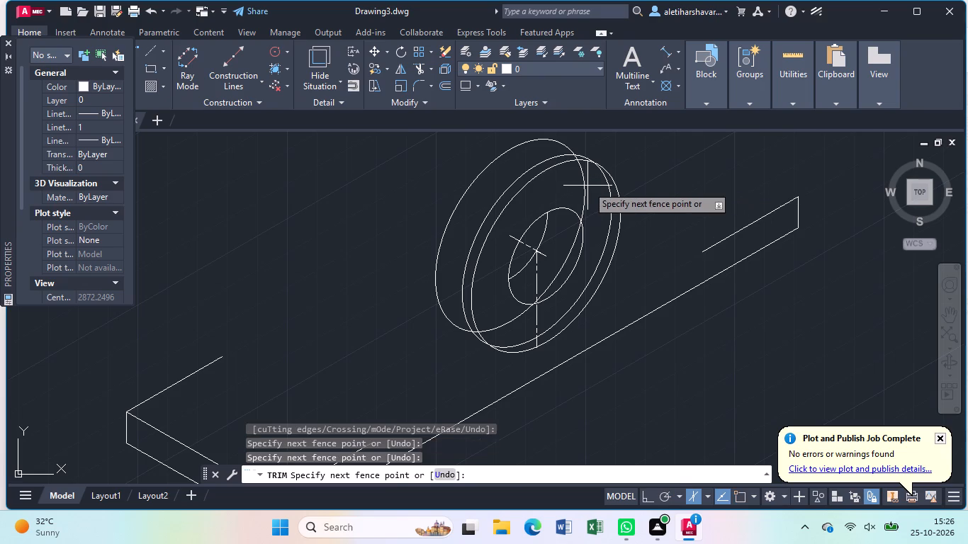
click(575, 196)
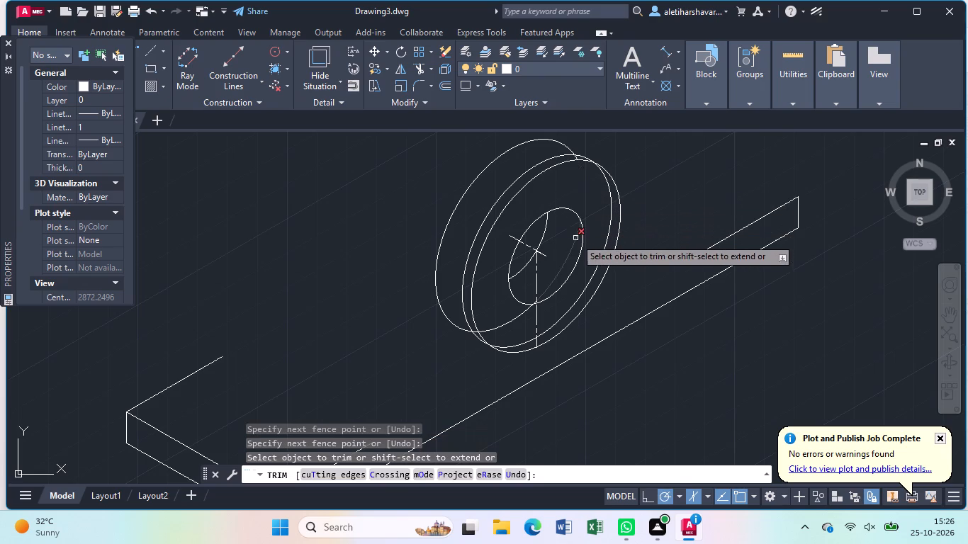
click(575, 241)
click(519, 317)
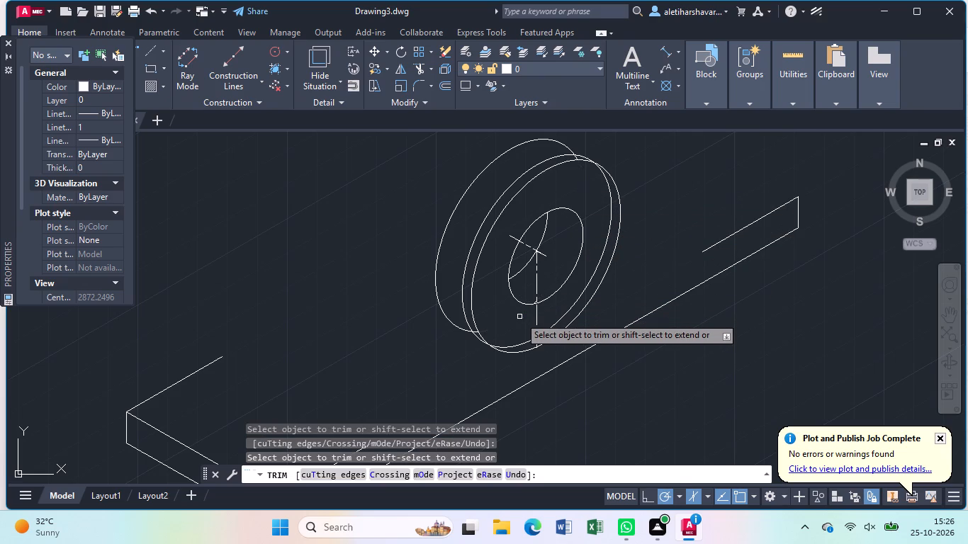
scroll(519, 317, up, 2)
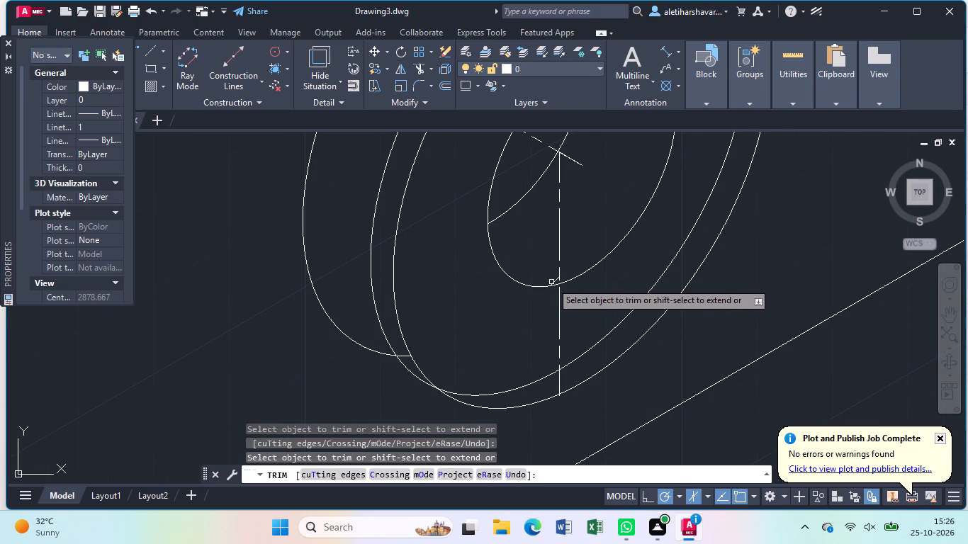
click(552, 282)
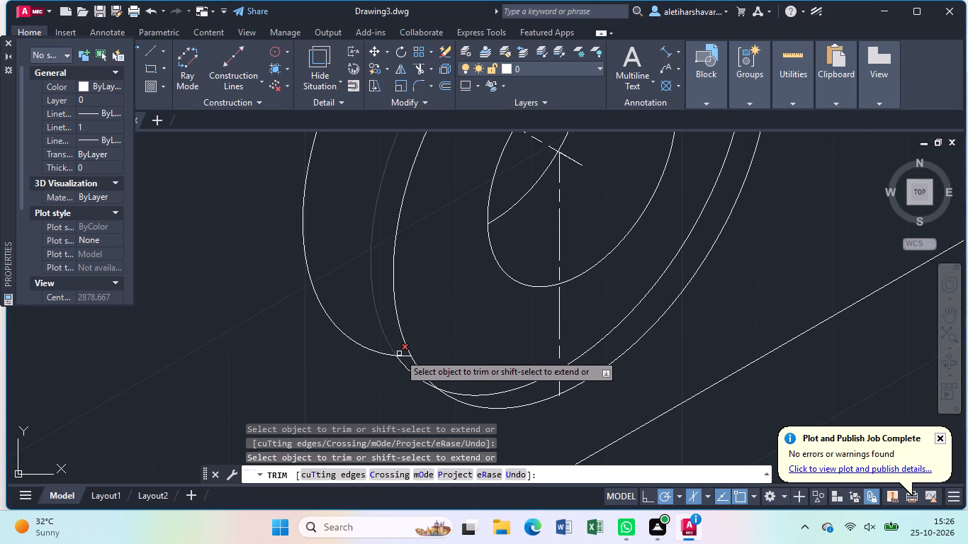
click(402, 357)
scroll(435, 334, down, 2)
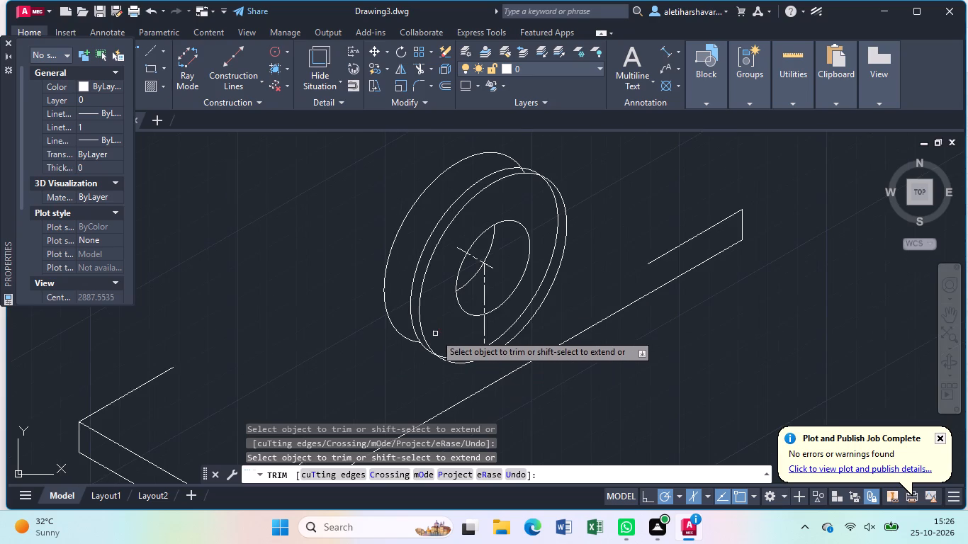
scroll(539, 199, up, 2)
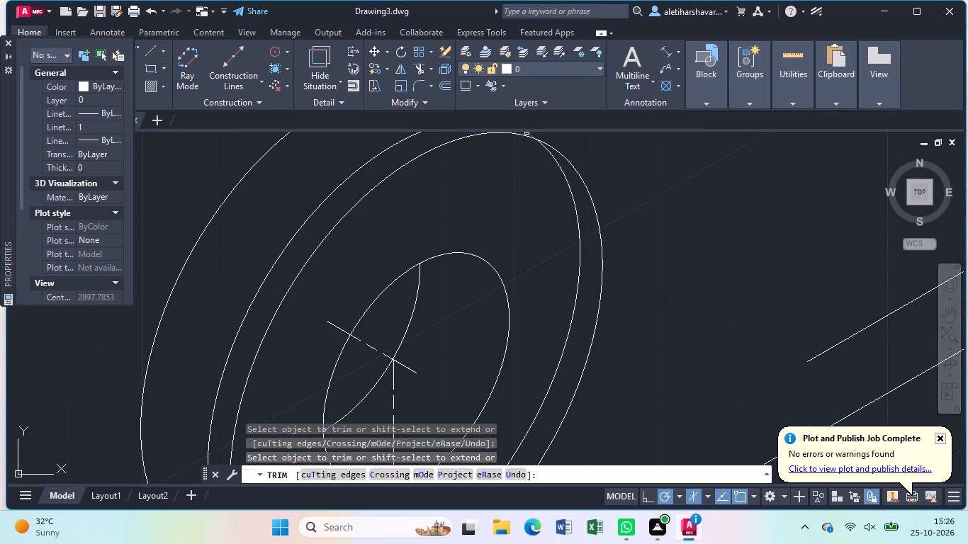
middle_drag(511, 171, 537, 200)
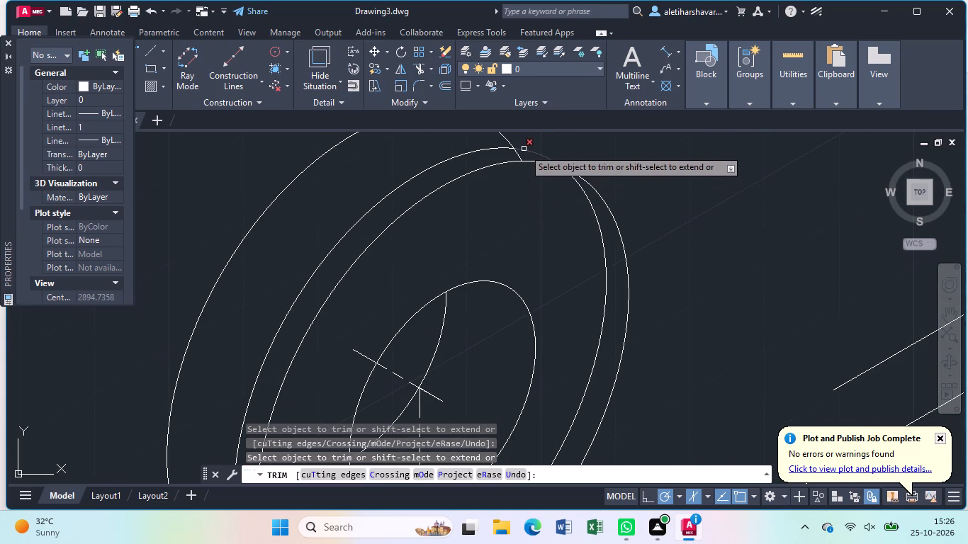
click(517, 157)
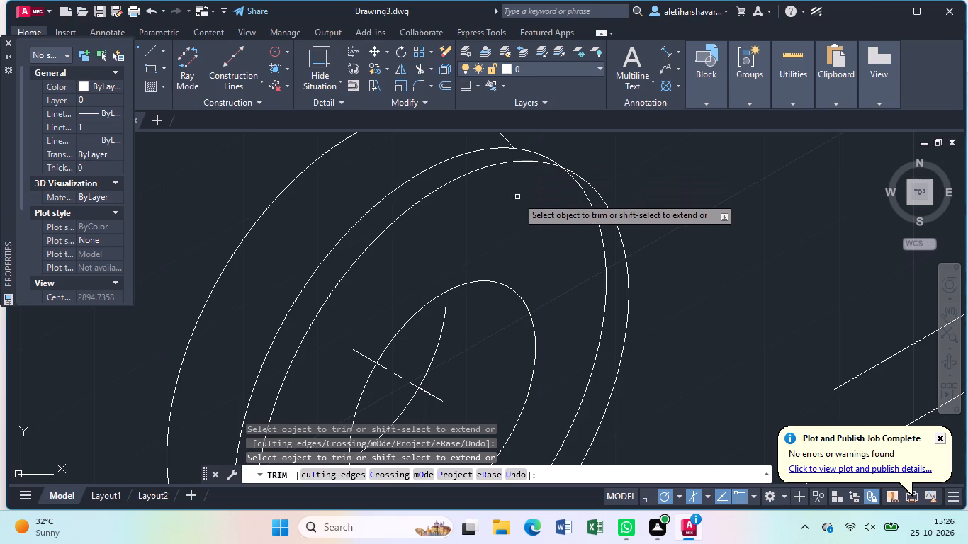
scroll(517, 197, down, 1)
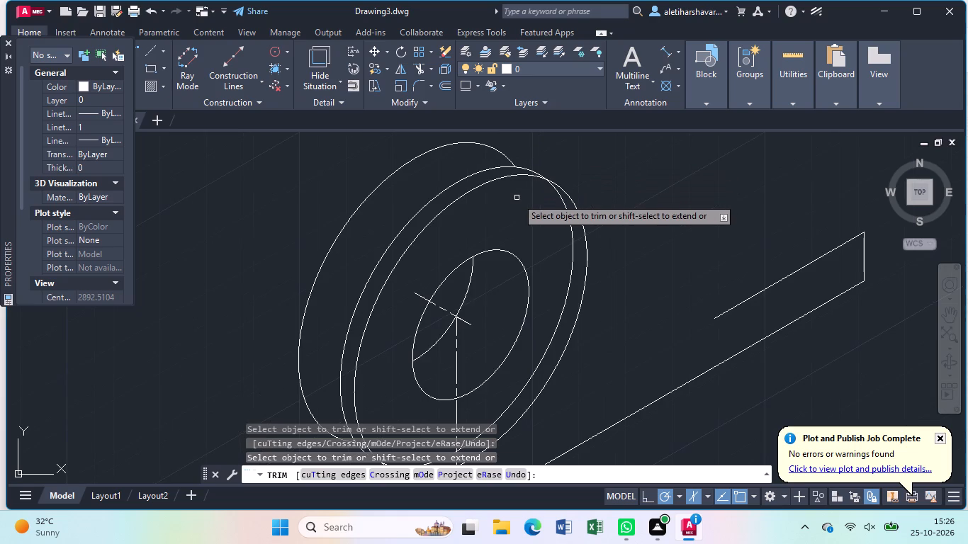
scroll(517, 198, down, 1)
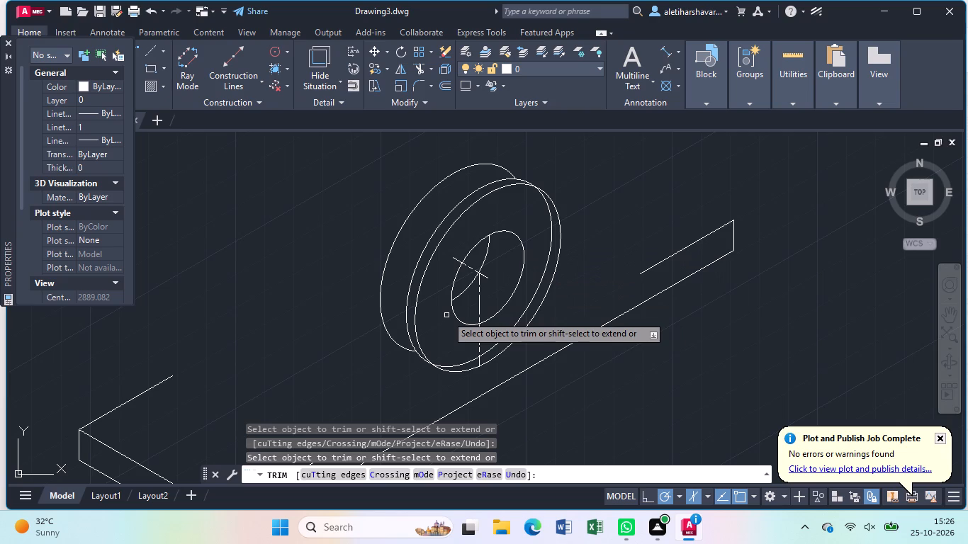
scroll(441, 341, down, 1)
middle_drag(400, 365, 420, 263)
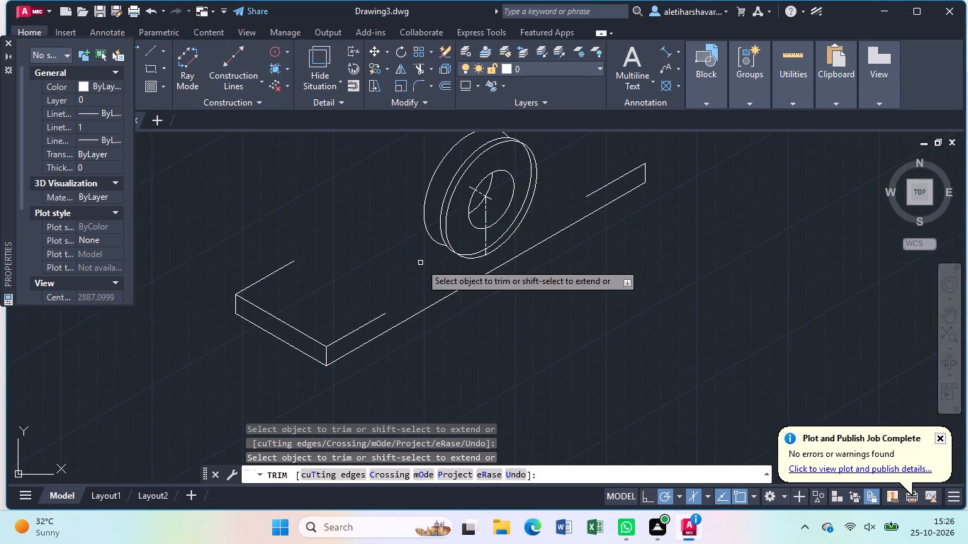
key(Escape)
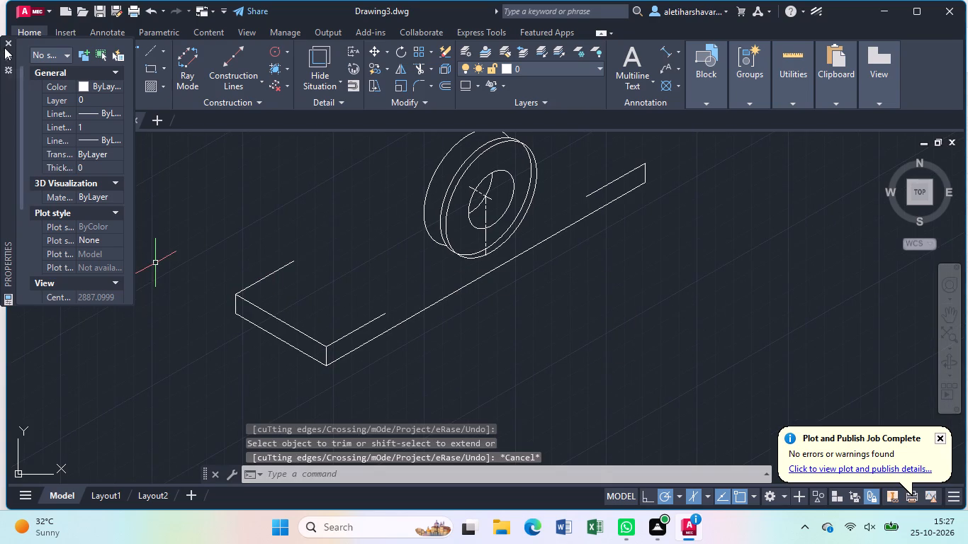
Close the Properties palette.
click(5, 45)
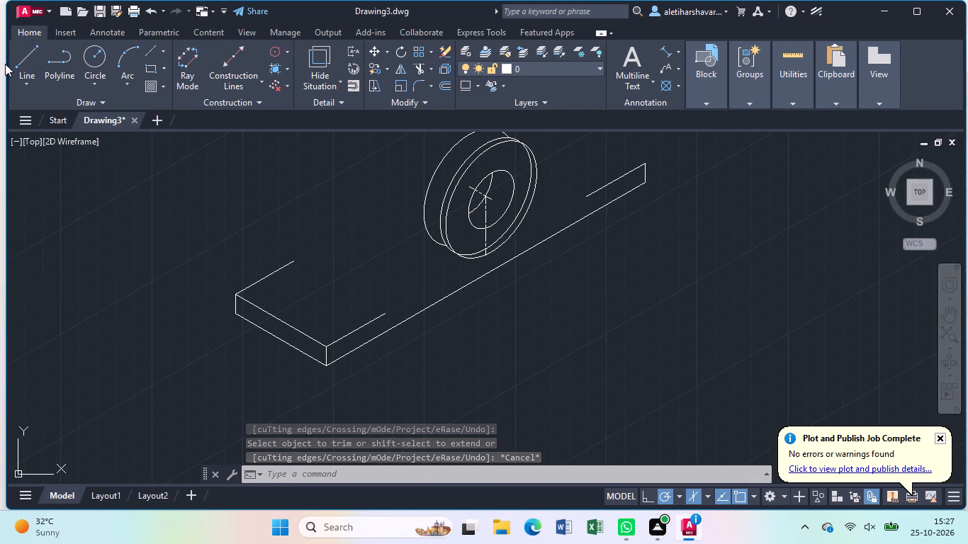
Draw the slanted web outline: 9 units at 150° from the front top edge's inner end, up to the rearmost isocircle, 9 units at 330°, and back.
key(l)
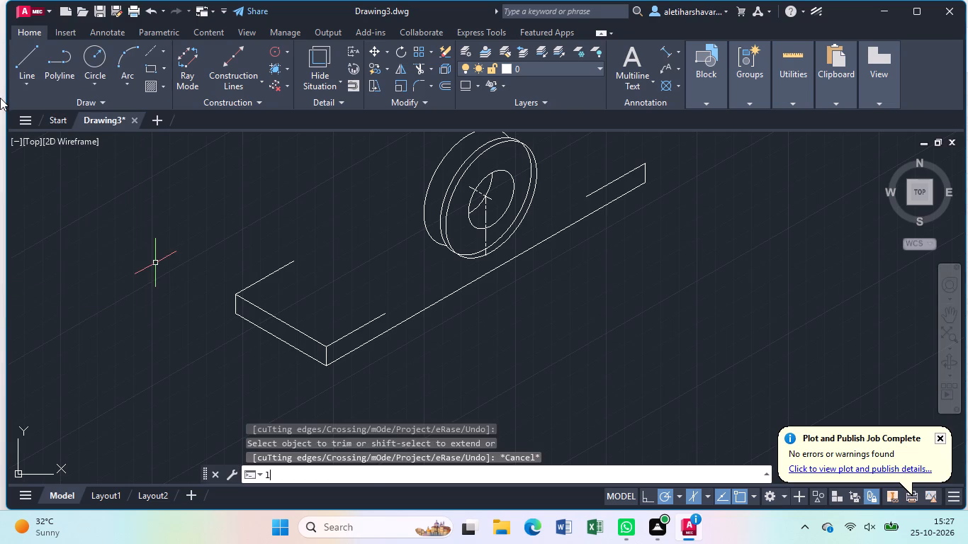
key(Return)
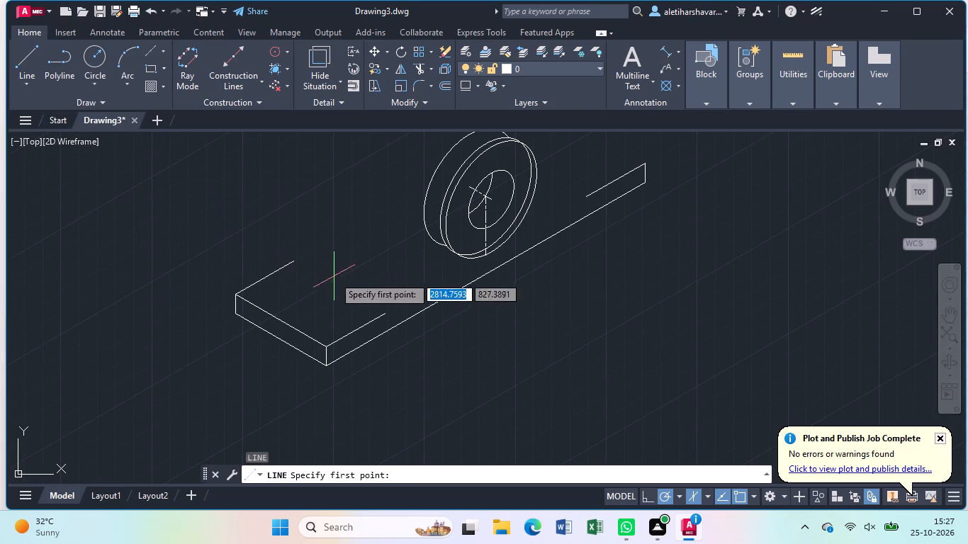
click(383, 315)
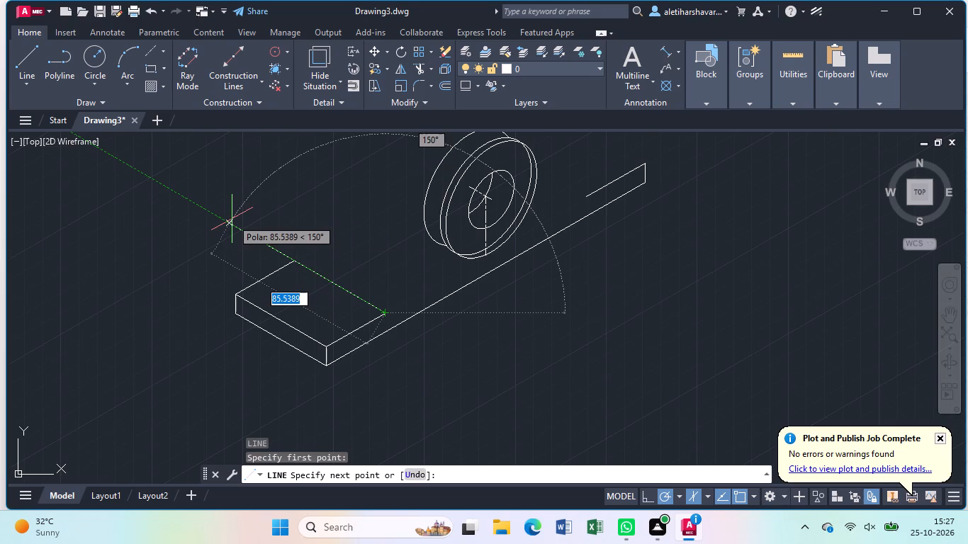
key(9)
key(Return)
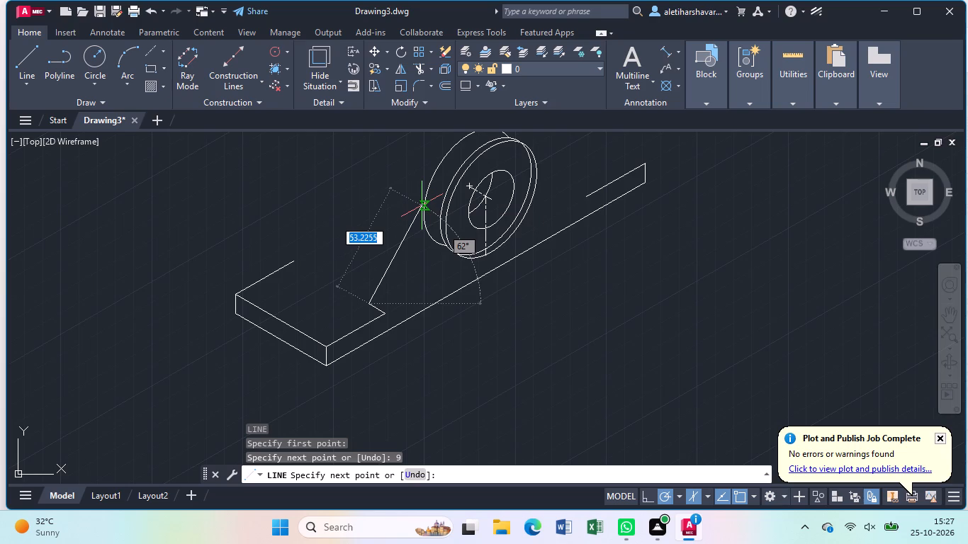
click(431, 170)
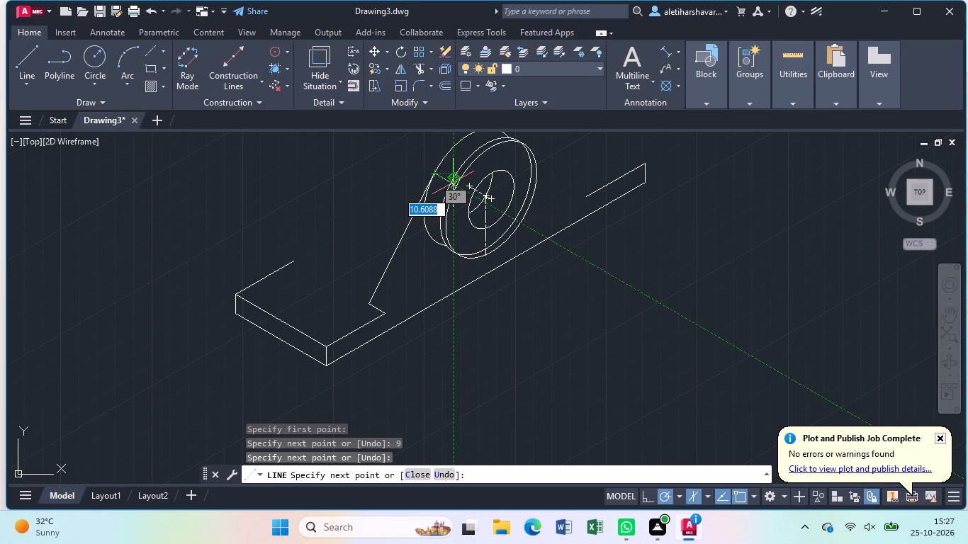
key(9)
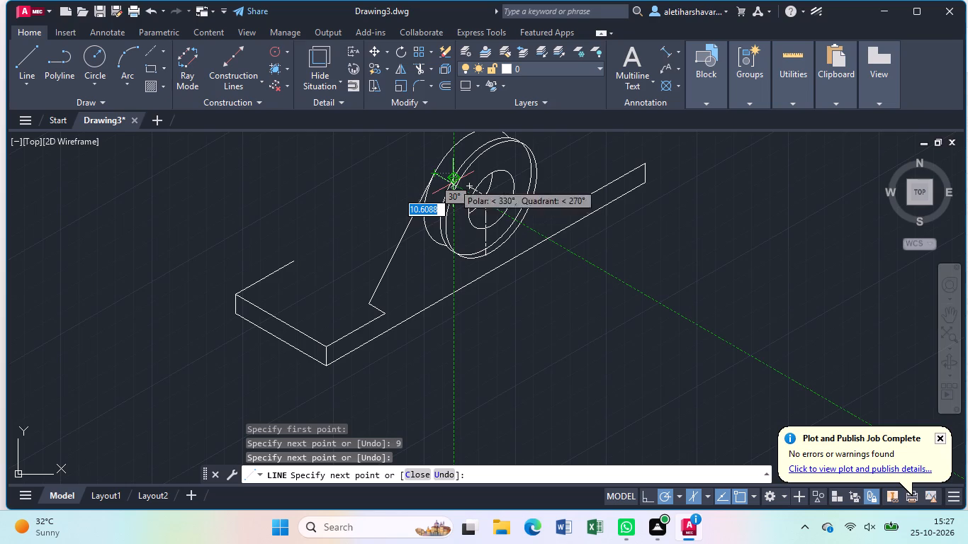
key(Return)
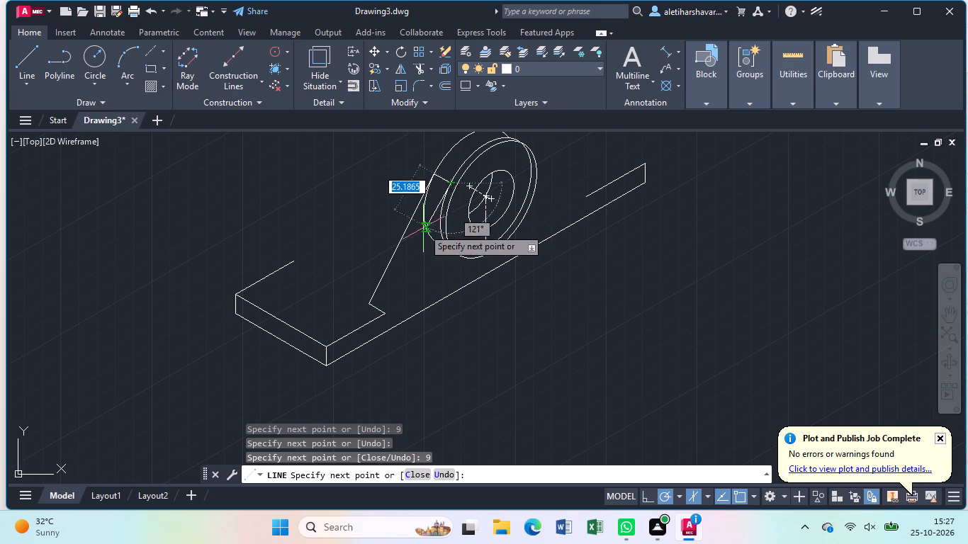
click(386, 313)
key(Escape)
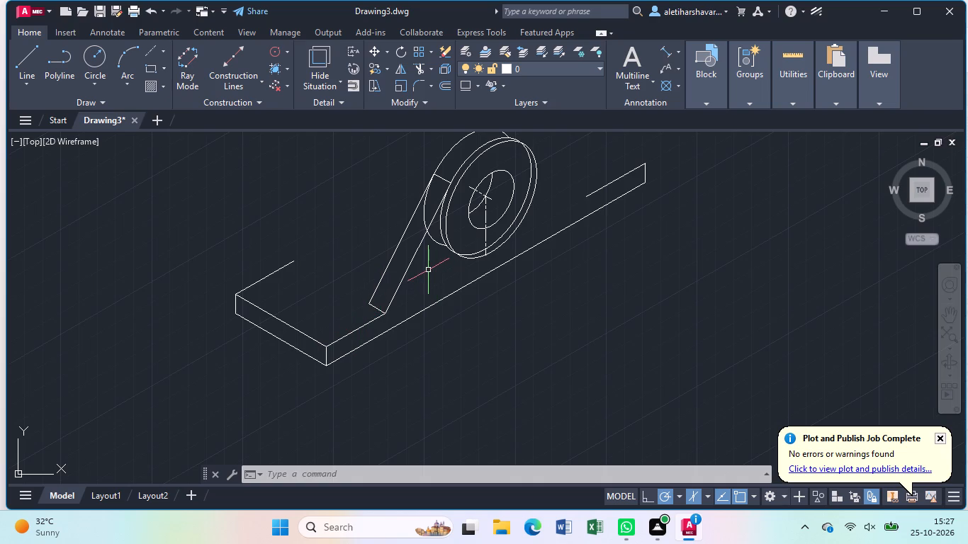
Trim the middle large isocircle's arc above the slanted web and the short line joining the web's upper ends.
middle_drag(428, 270, 354, 312)
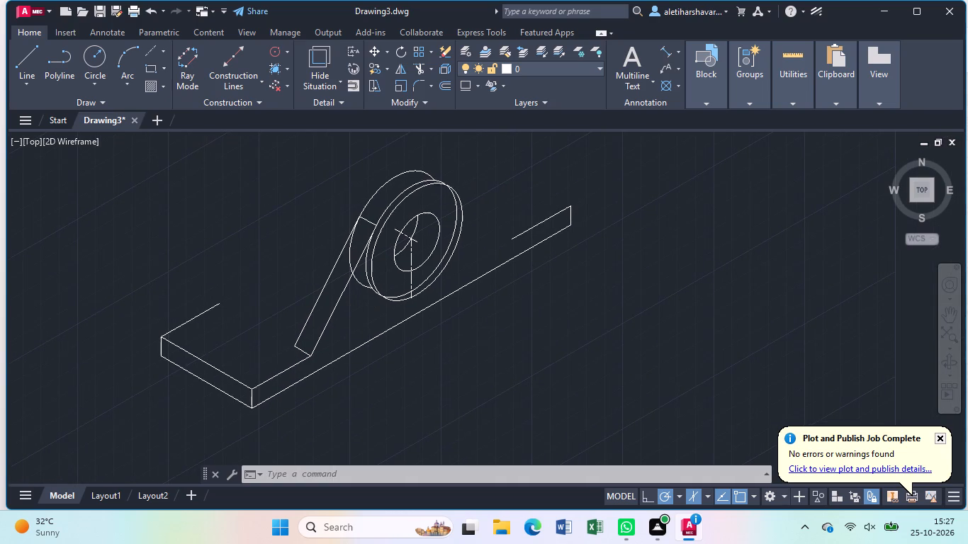
key(Escape)
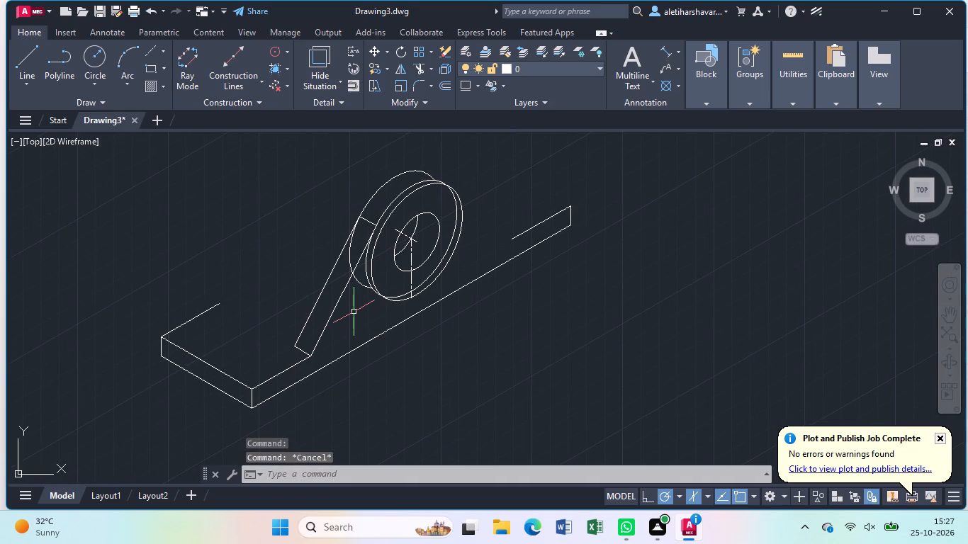
text(tr)
key(Return)
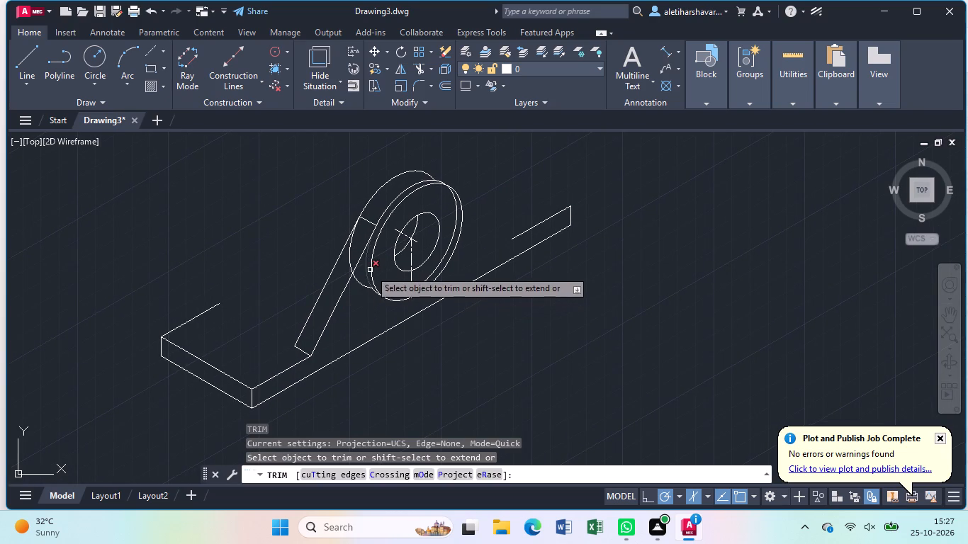
click(379, 216)
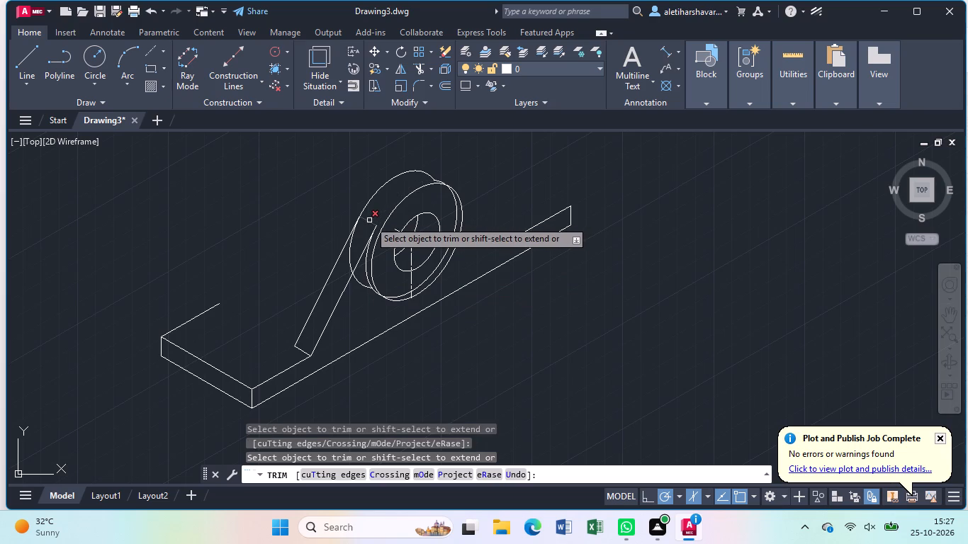
click(368, 220)
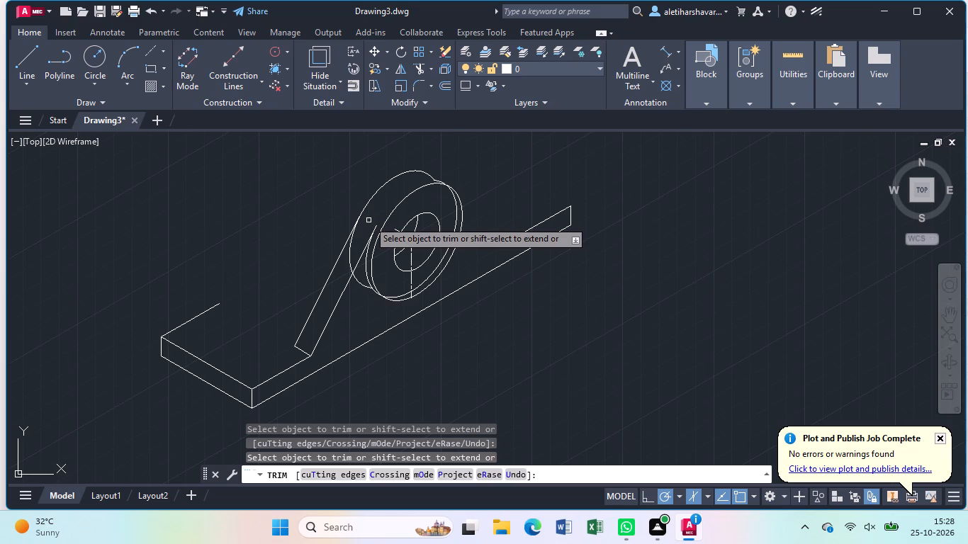
key(Escape)
Draw a line about 12 units long connecting the rearmost large isocircle to the front large isocircle along the cylinder's upper side.
key(l)
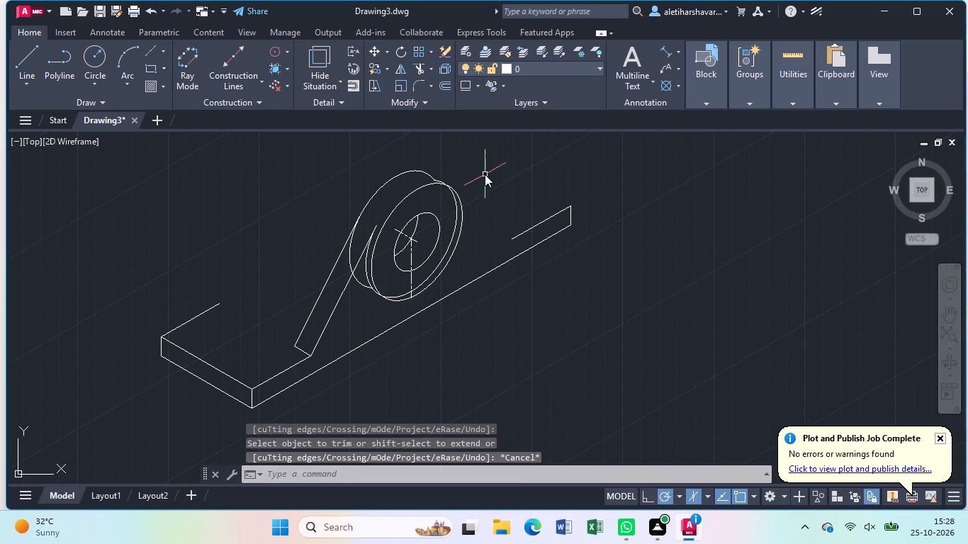
key(Return)
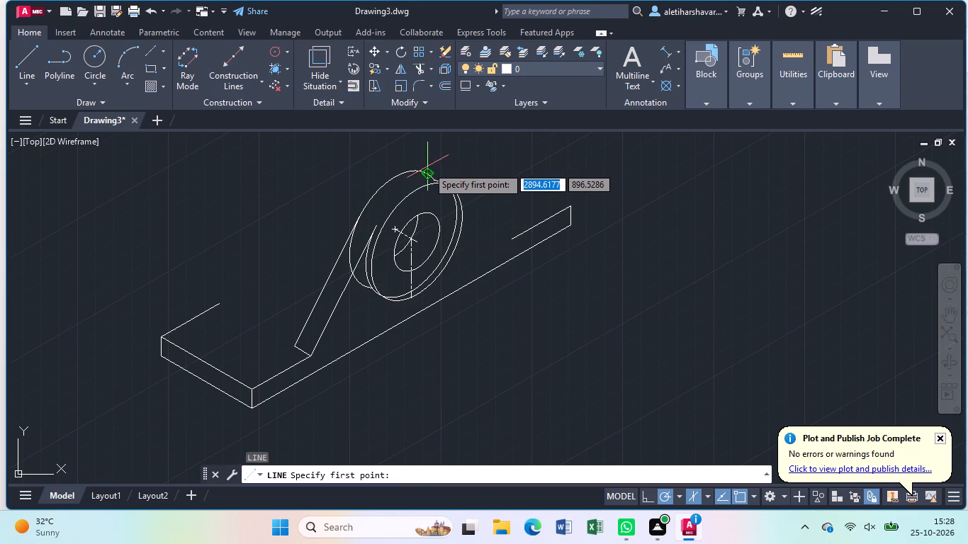
click(427, 169)
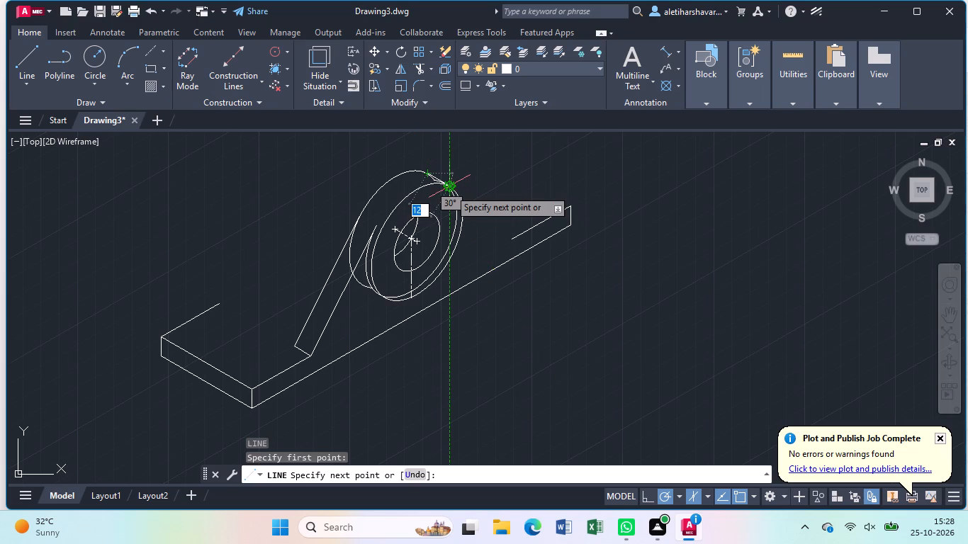
click(449, 187)
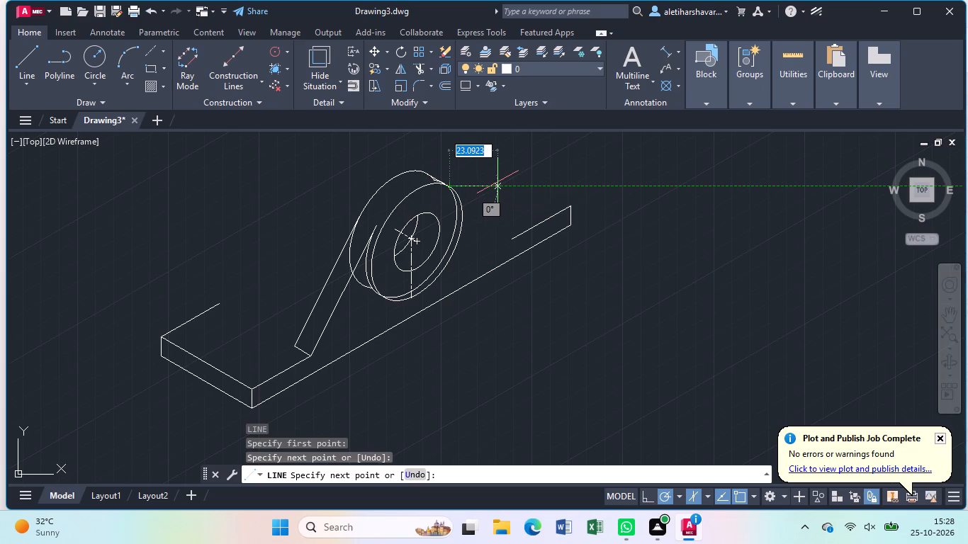
key(Escape)
Trim the leftover arcs beneath the new connecting line and the middle isocircle's arcs hidden inside the front large isocircle.
text(tr)
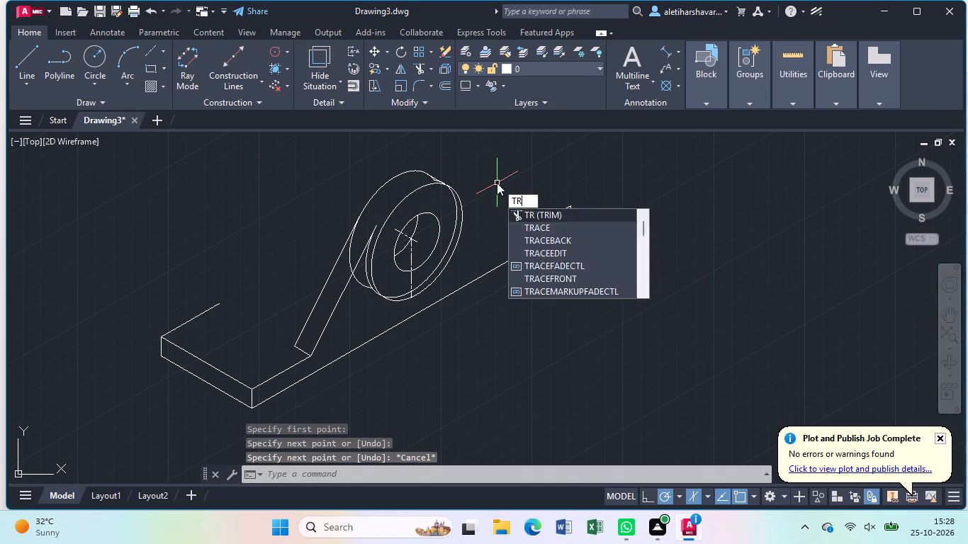
key(Return)
scroll(468, 180, up, 2)
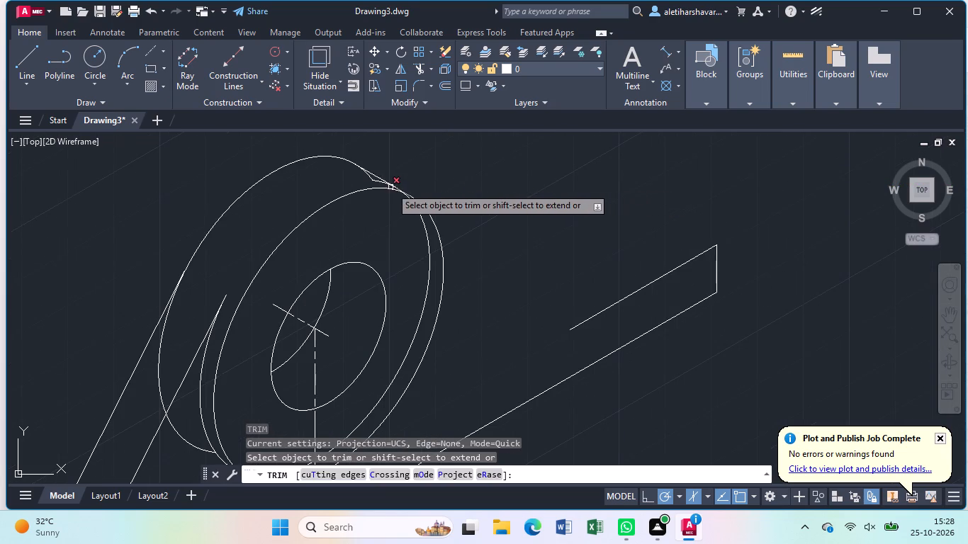
click(375, 181)
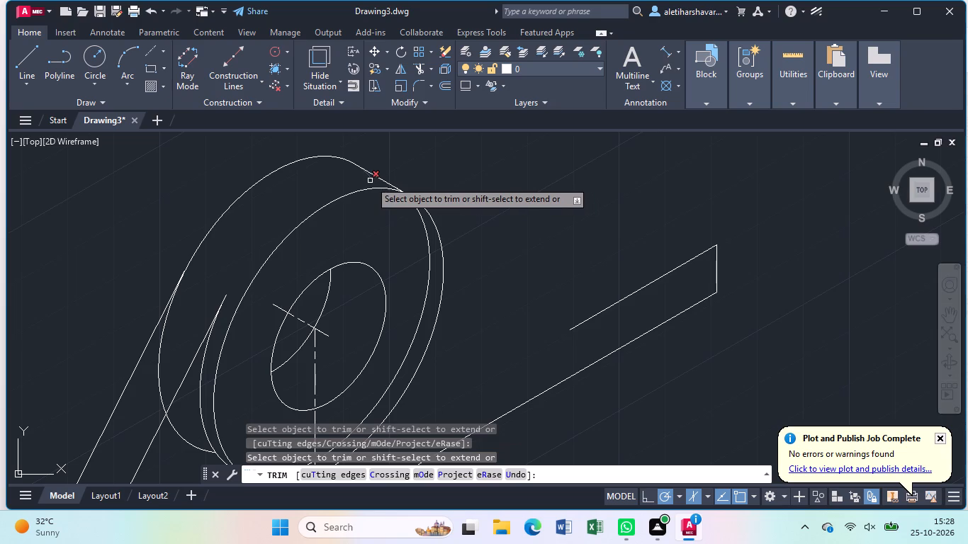
click(370, 181)
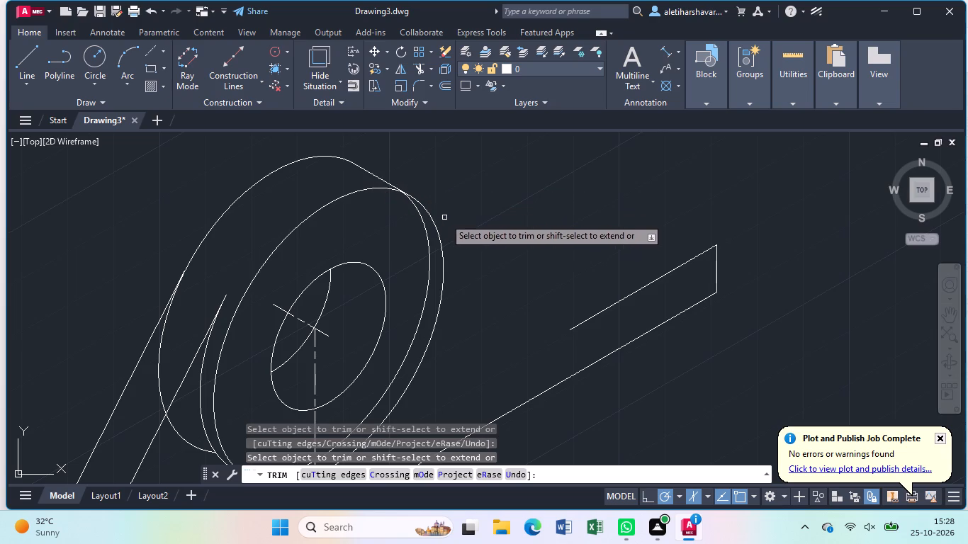
scroll(460, 222, down, 1)
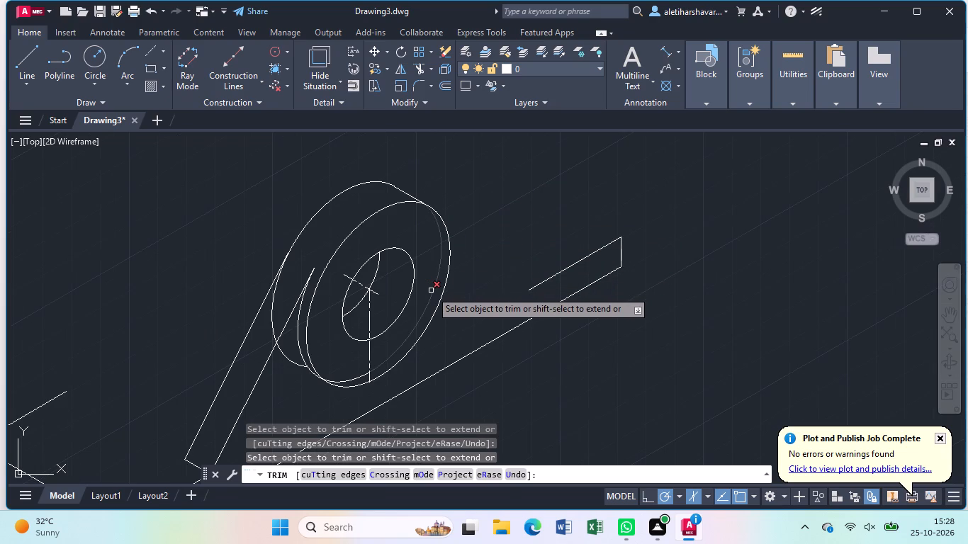
click(432, 290)
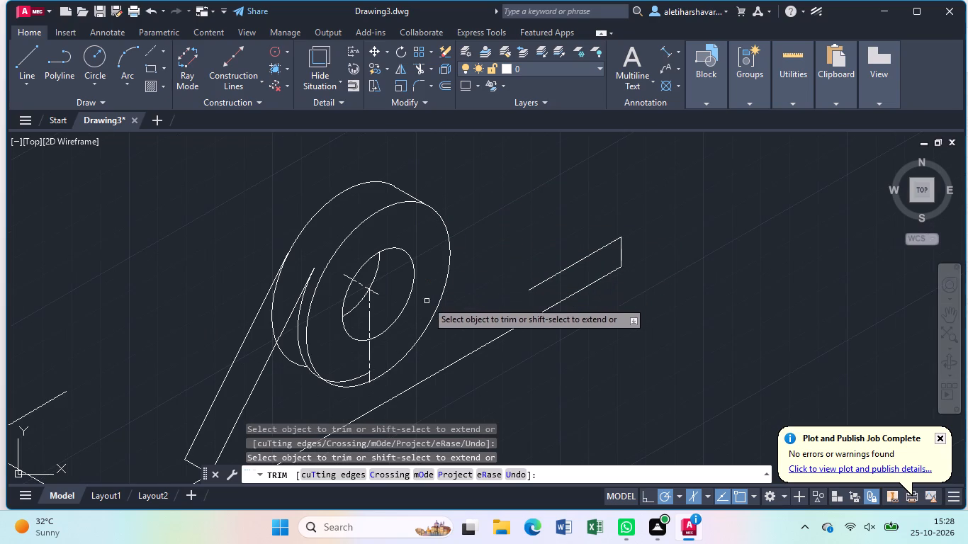
click(356, 378)
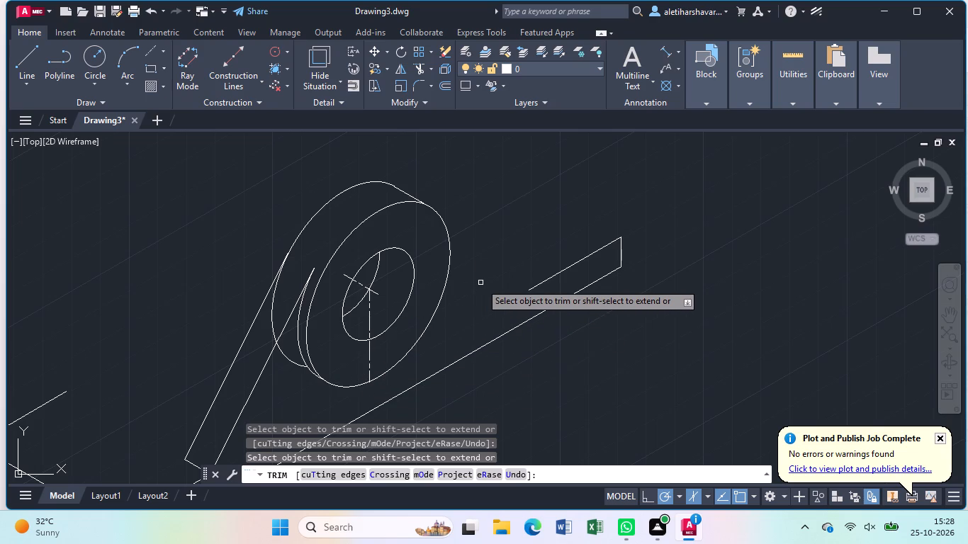
key(Escape)
Draw the far slanted web edge from the far top base edge's inner end up to the front large isocircle.
scroll(480, 282, down, 1)
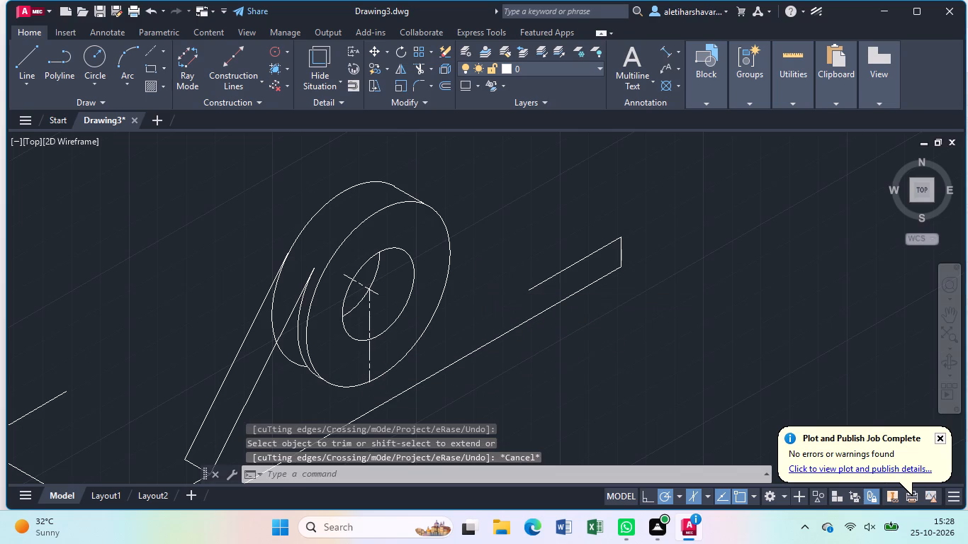
key(l)
key(Return)
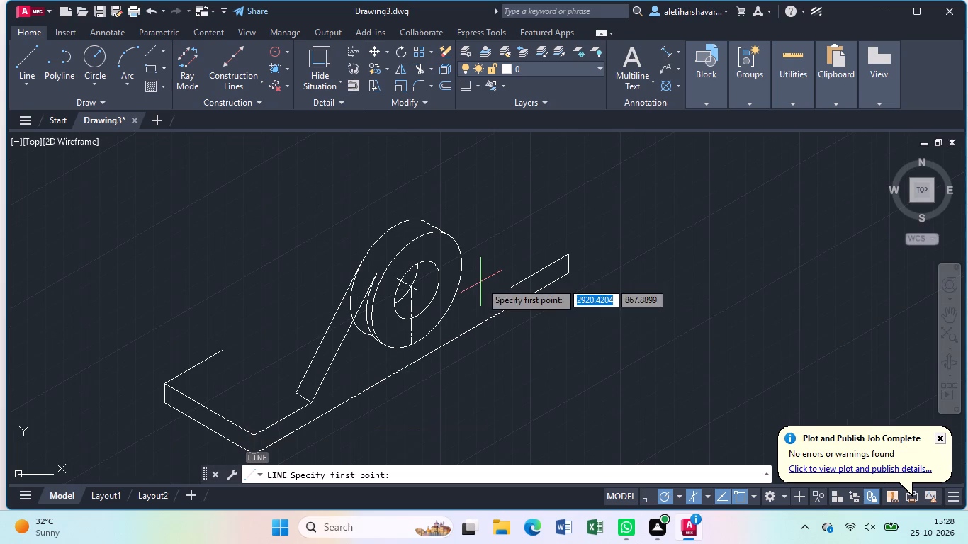
click(512, 289)
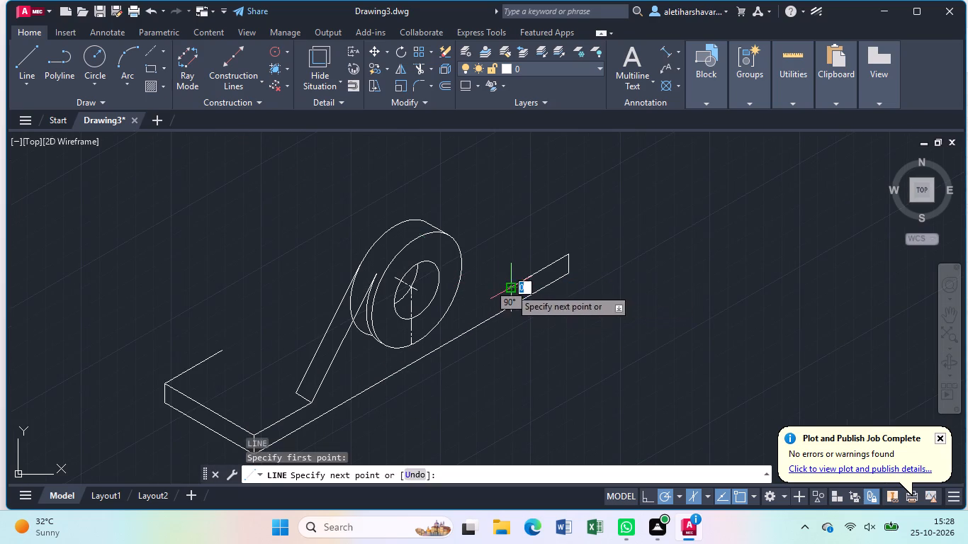
click(451, 239)
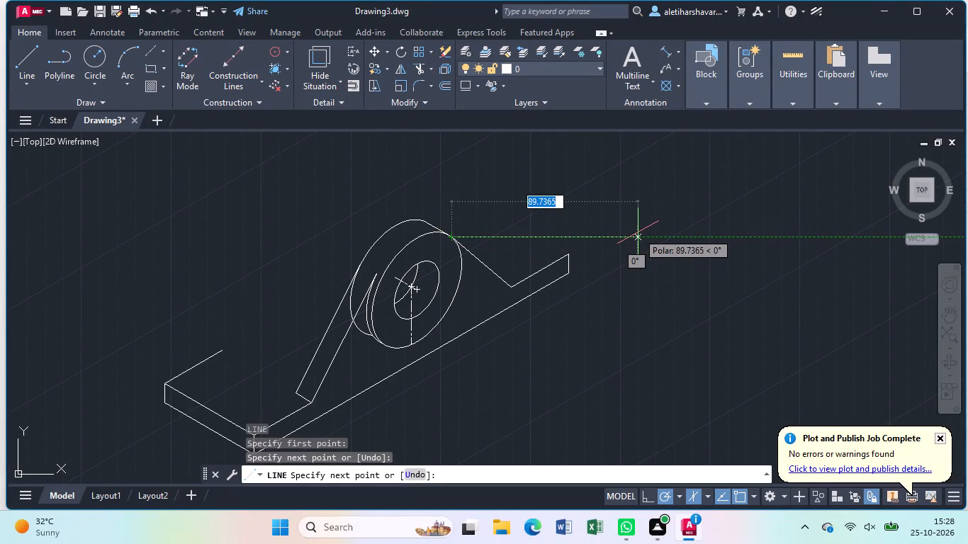
key(Escape)
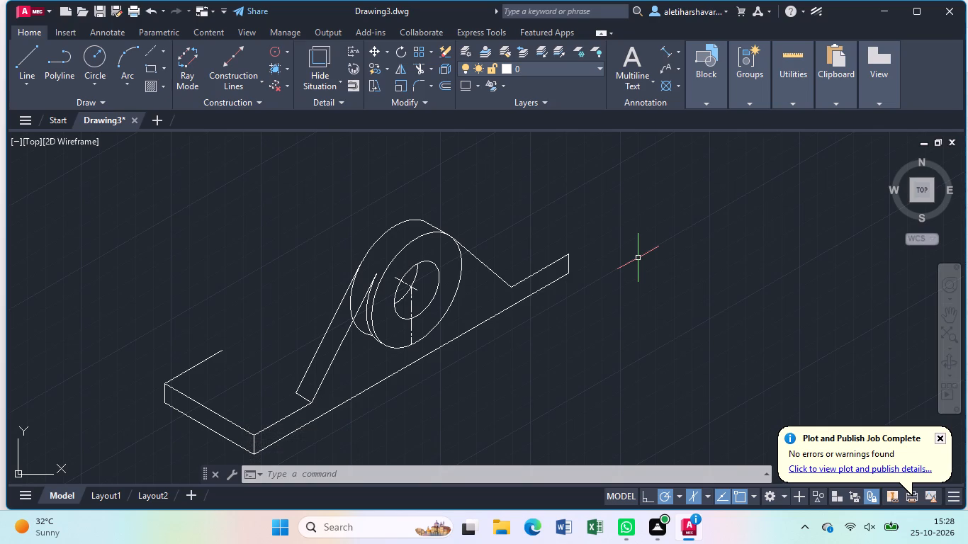
Fillet the corner between the far slanted web edge and the base's top edge with radius 9, without adding a dimension.
key(f)
key(Return)
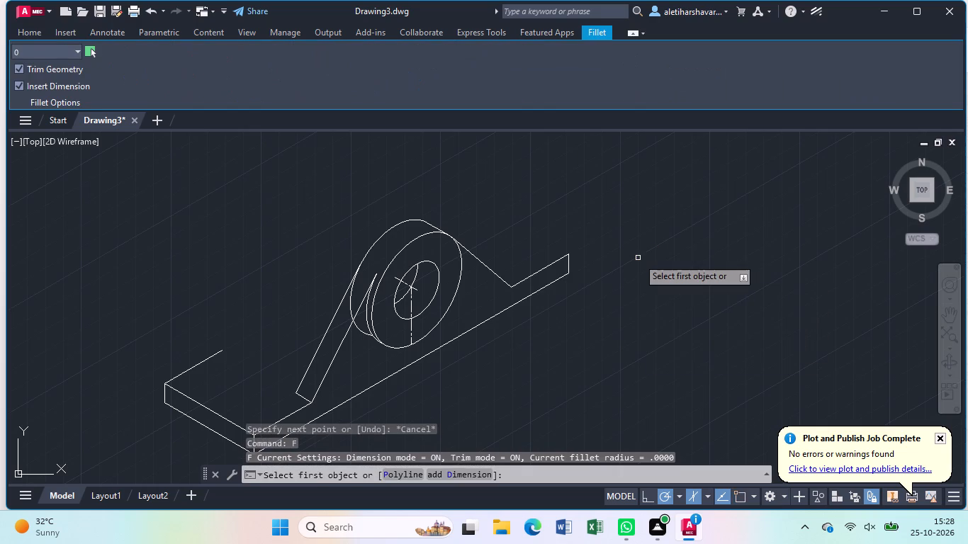
click(60, 55)
key(BackSpace)
key(9)
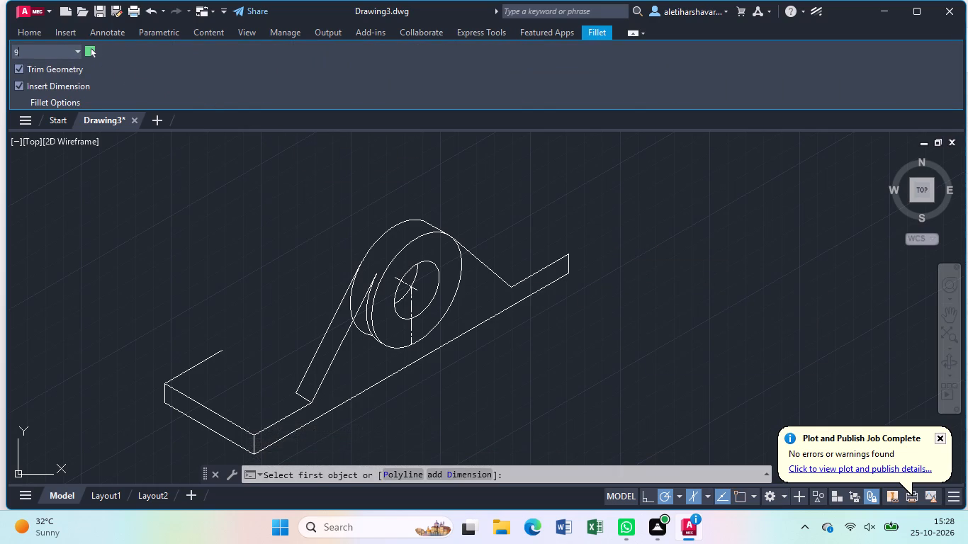
key(Return)
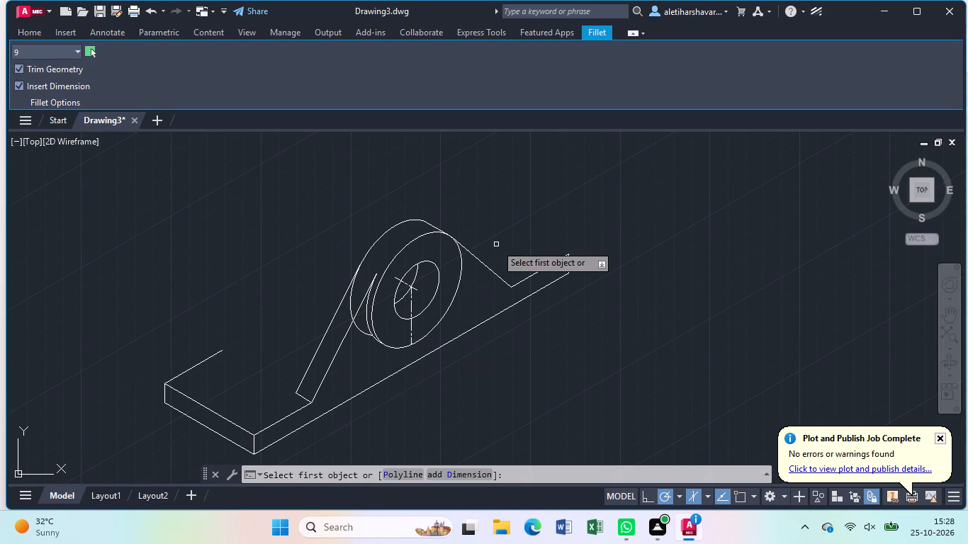
click(497, 276)
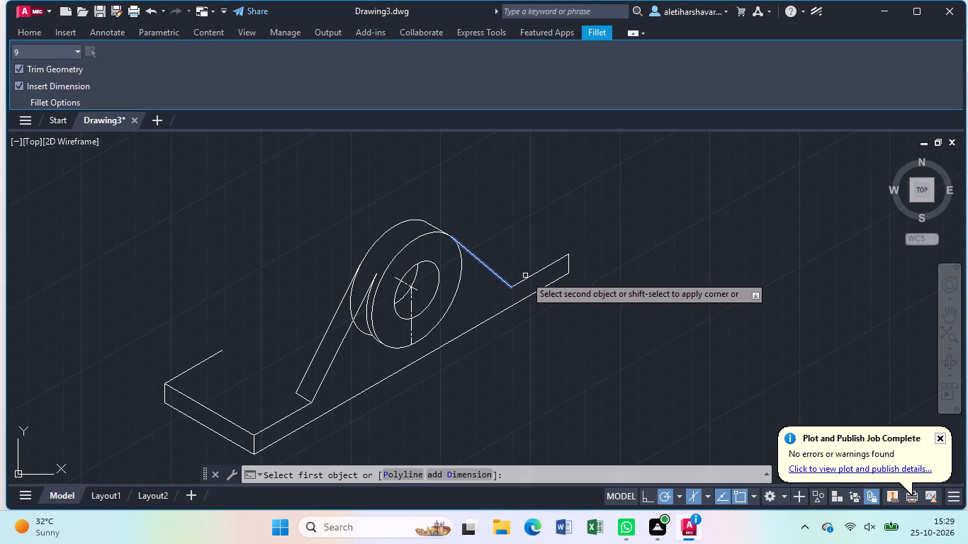
click(528, 278)
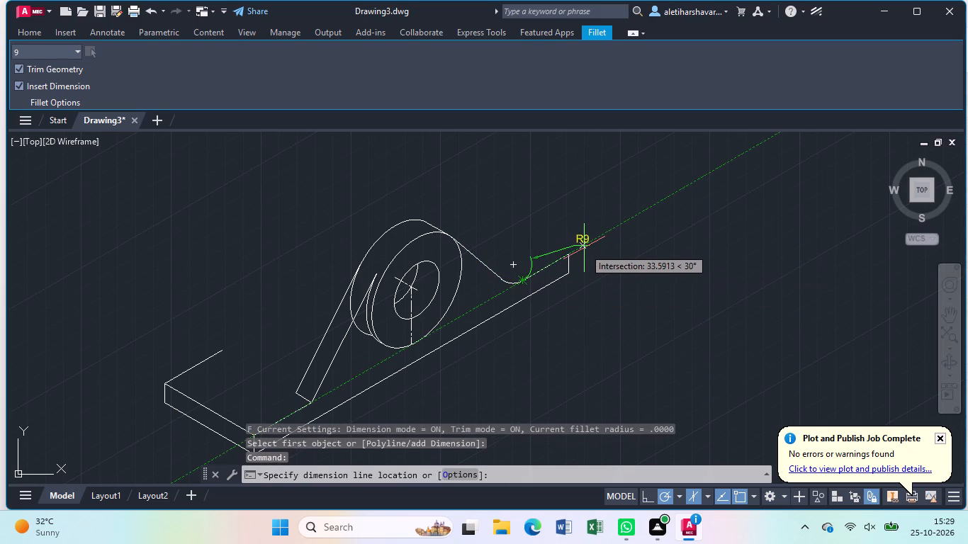
key(Escape)
Fillet the near web's front slanted edge to the base's front top edge with radius 9, without a dimension.
key(Return)
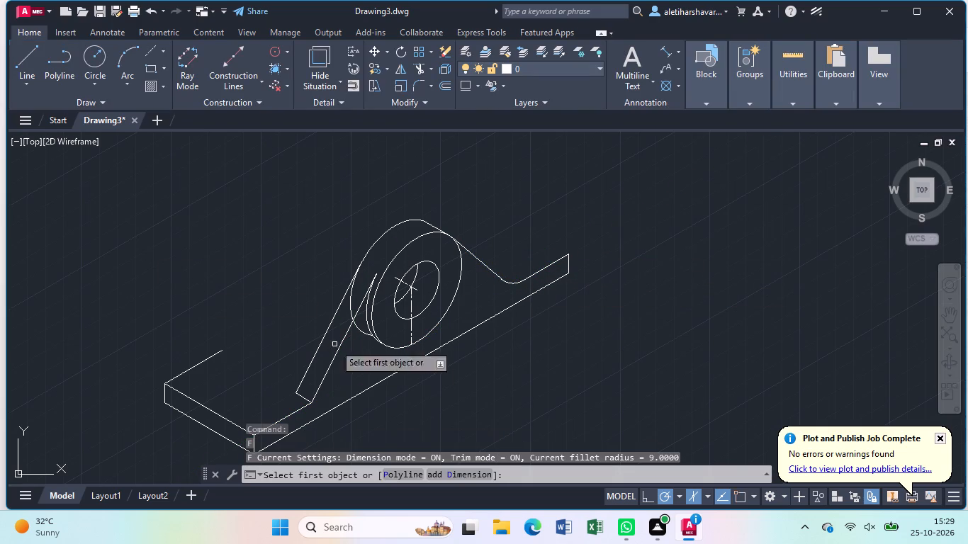
click(318, 391)
click(301, 409)
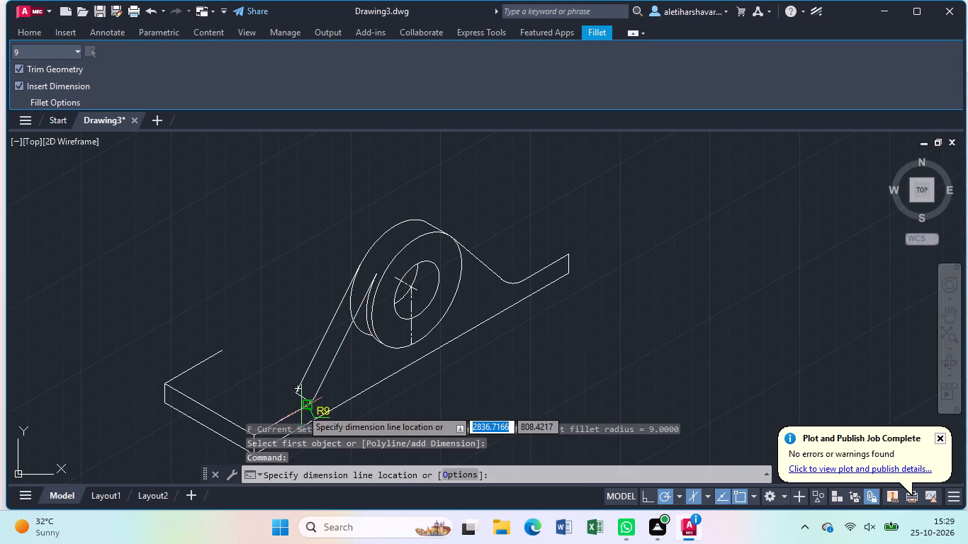
key(Escape)
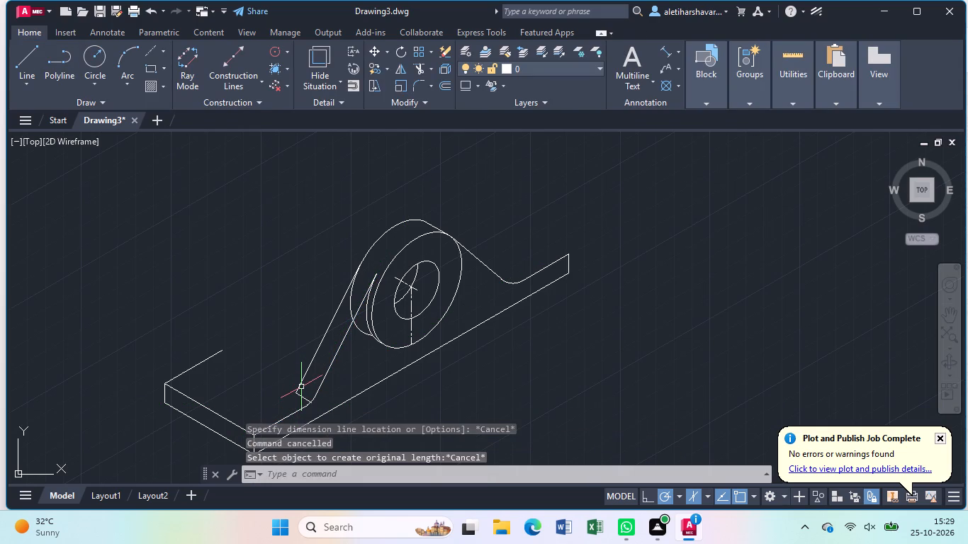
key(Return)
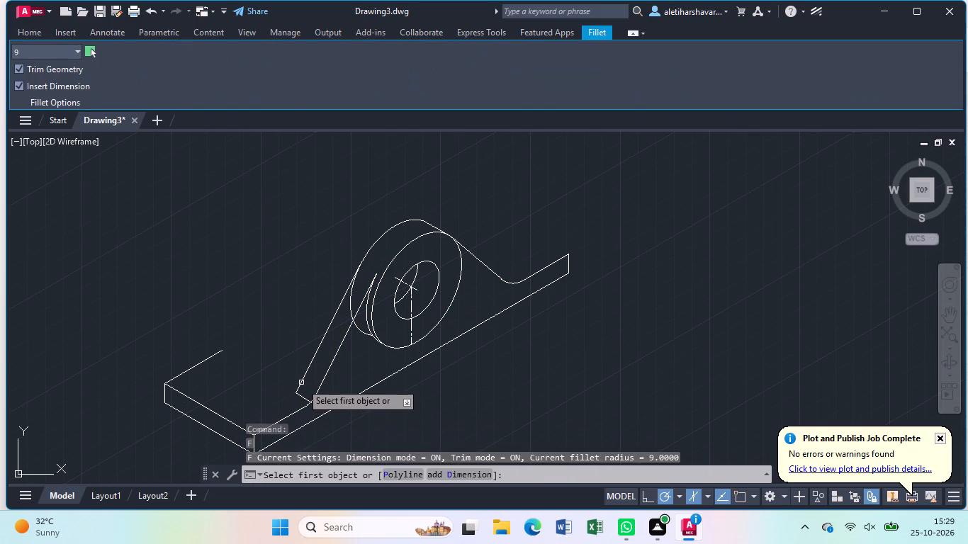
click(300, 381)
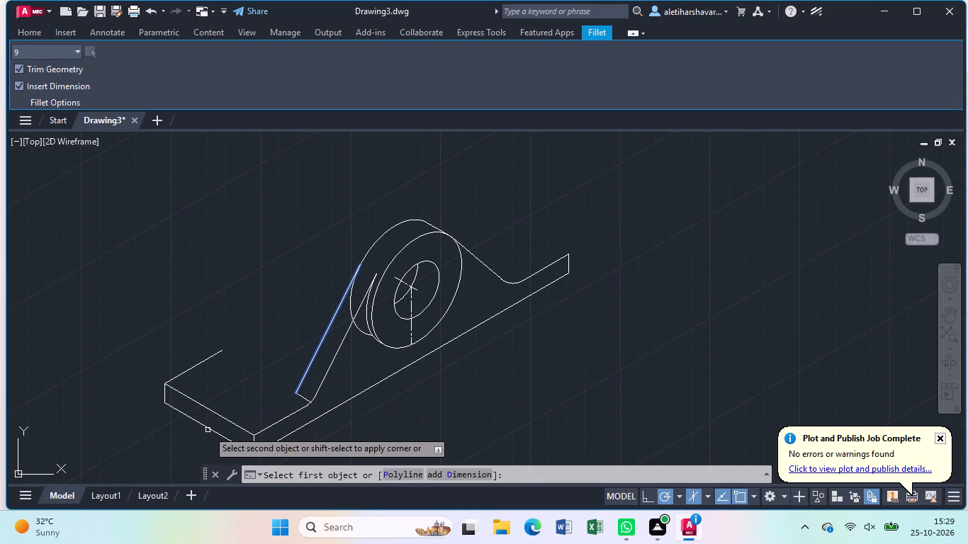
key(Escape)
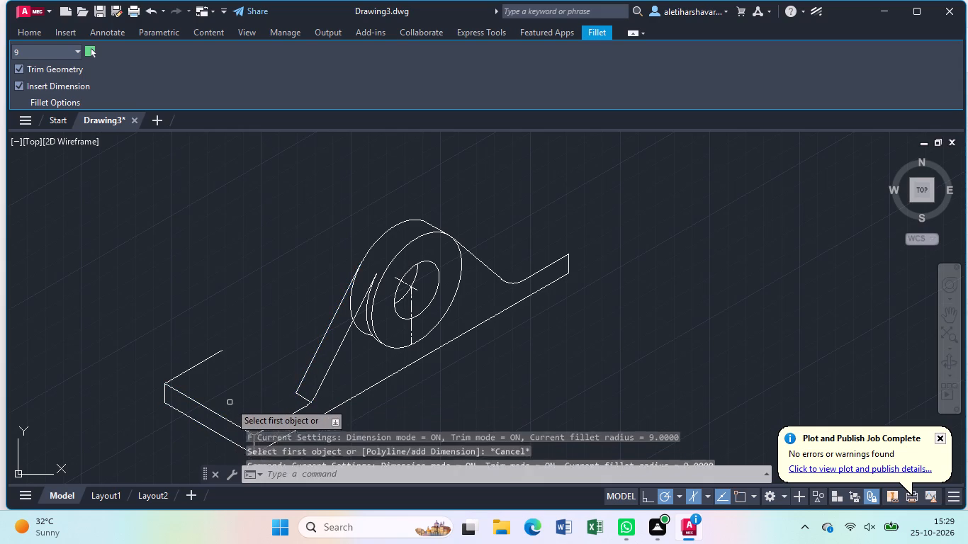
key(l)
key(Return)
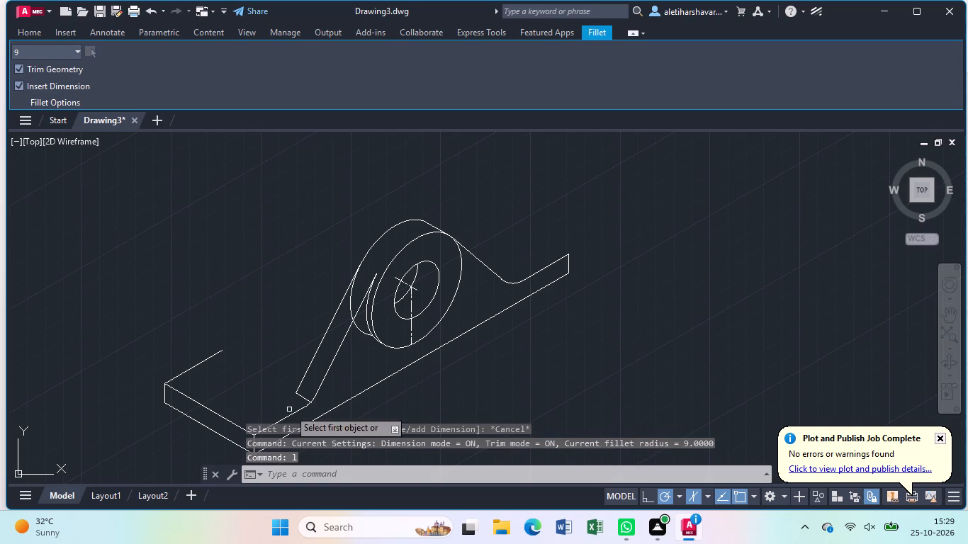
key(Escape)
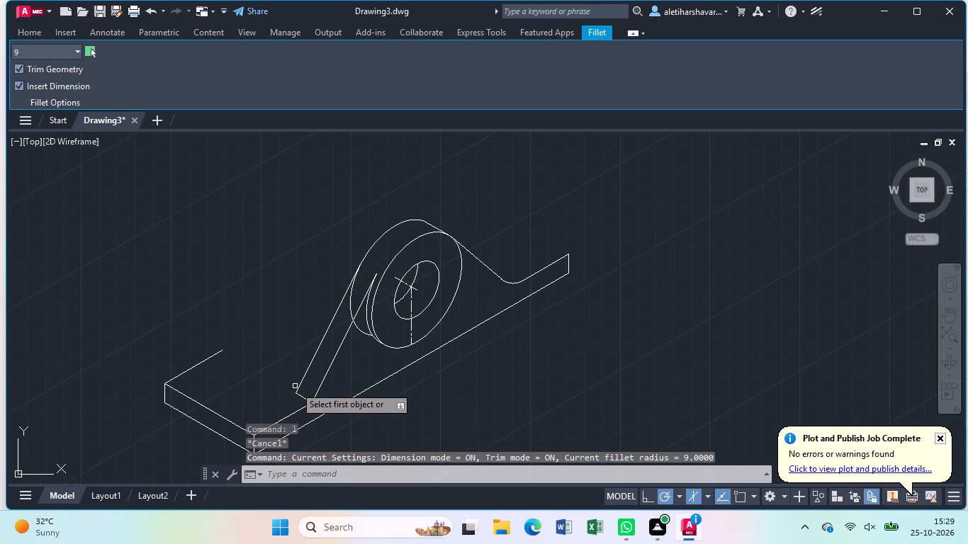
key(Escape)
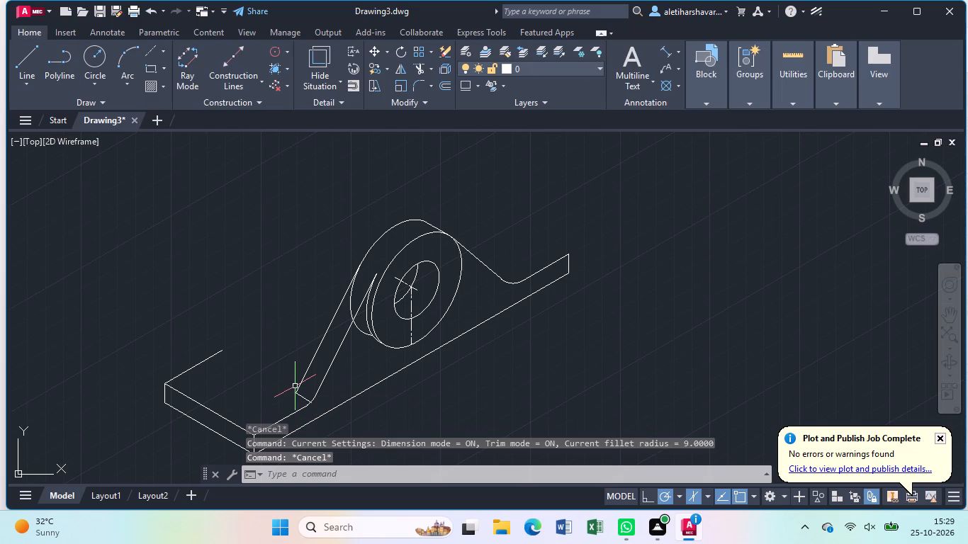
Draw a line about 38 units long from the near web's rear lower corner to the base end's bottom edge.
key(l)
key(Return)
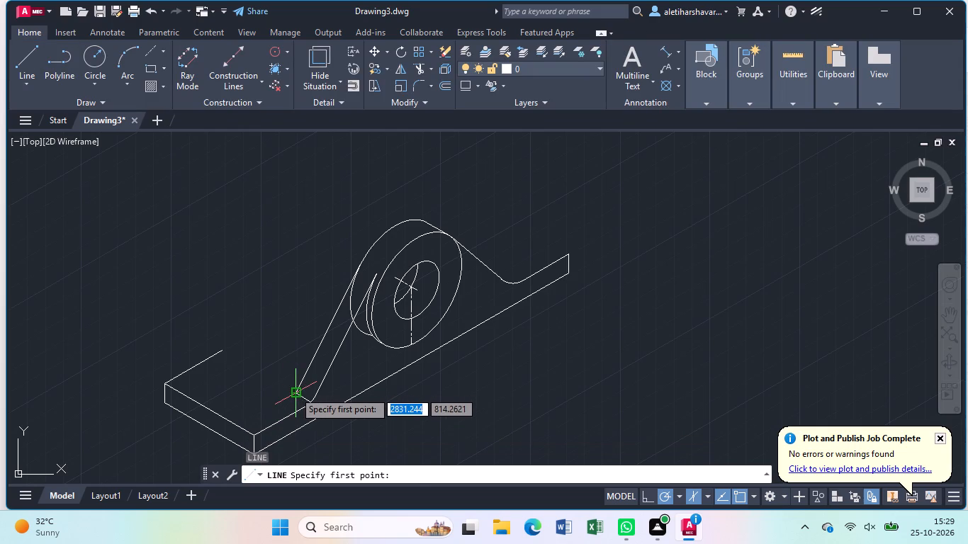
click(294, 391)
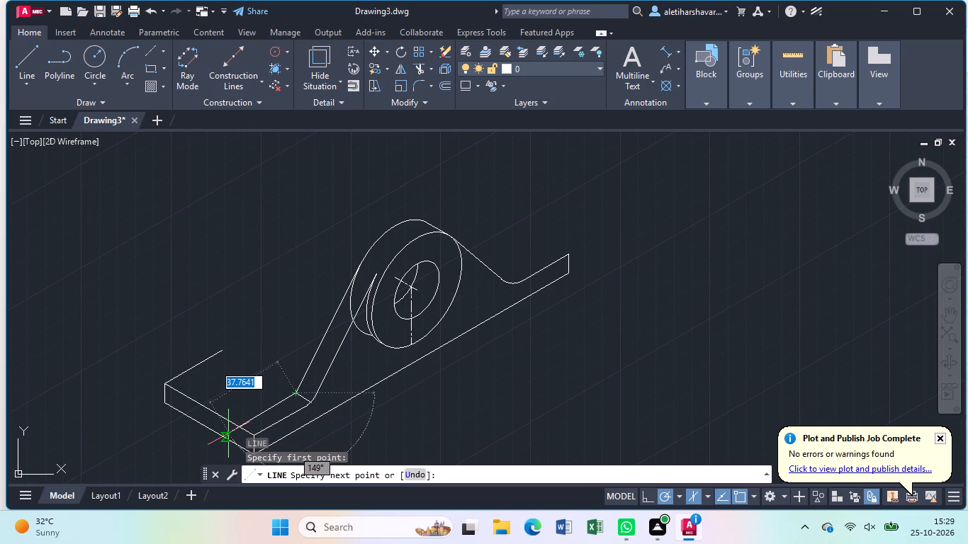
click(228, 433)
key(Escape)
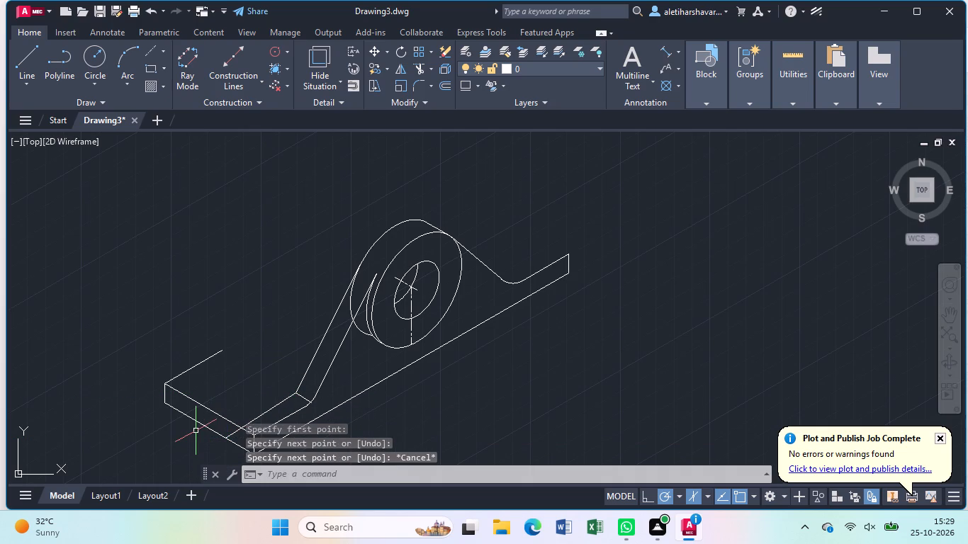
Fillet the near web's rear slanted edge to the line at its foot with radius 9, without adding a dimension.
key(f)
key(Return)
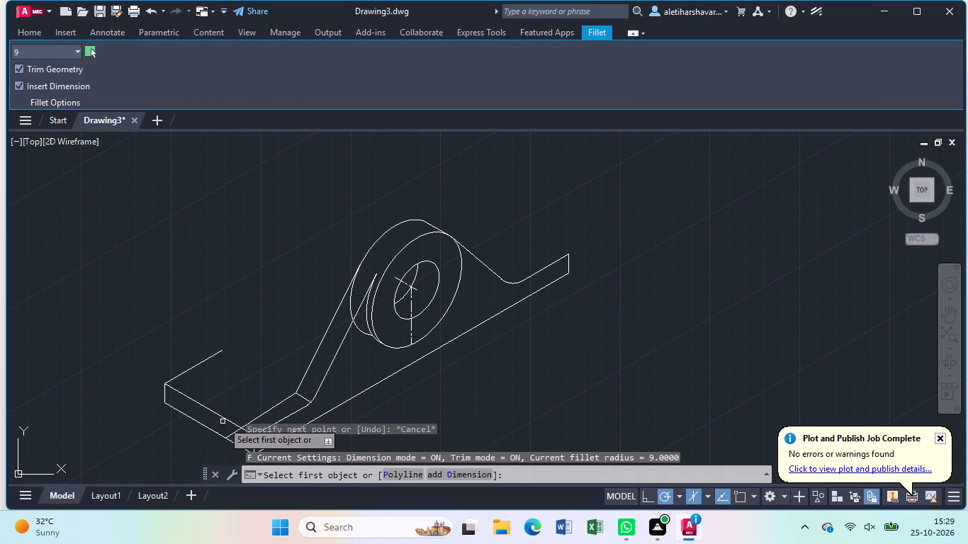
click(303, 382)
click(287, 401)
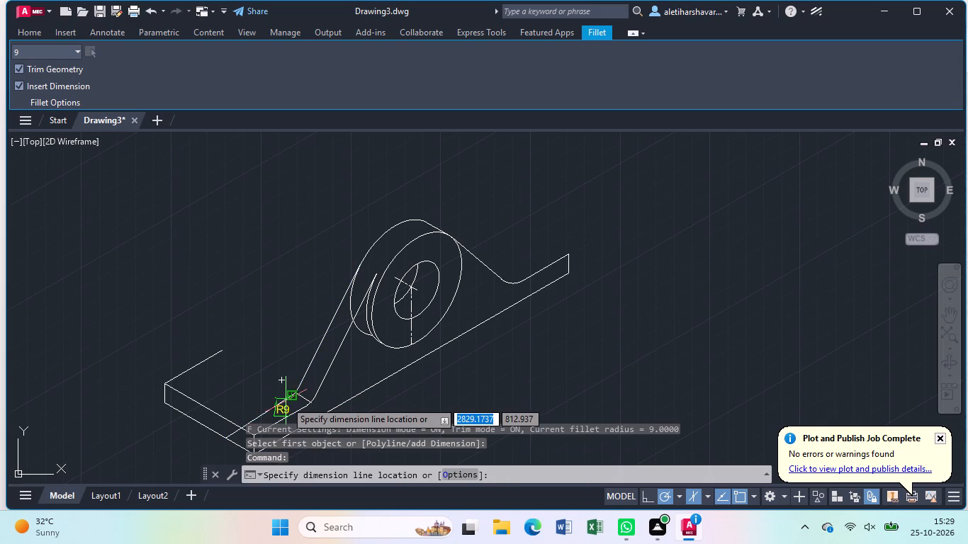
key(Escape)
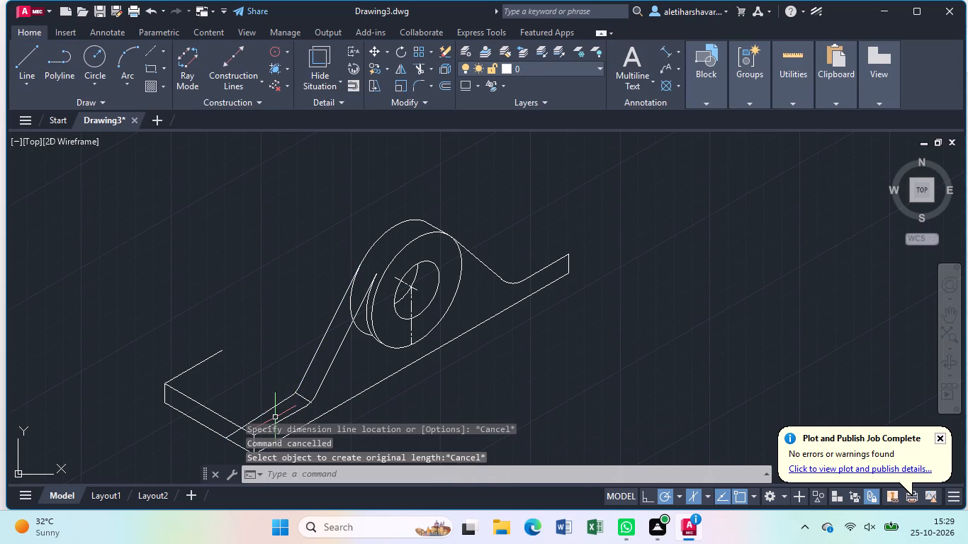
Trim away the helper line running from the near web's rear fillet across the base top and end face.
text(tr)
key(Return)
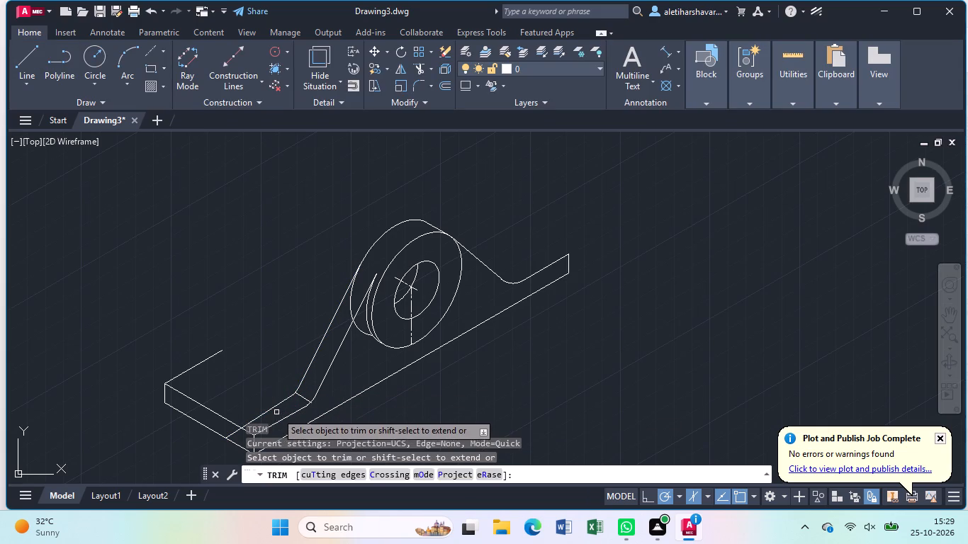
click(271, 408)
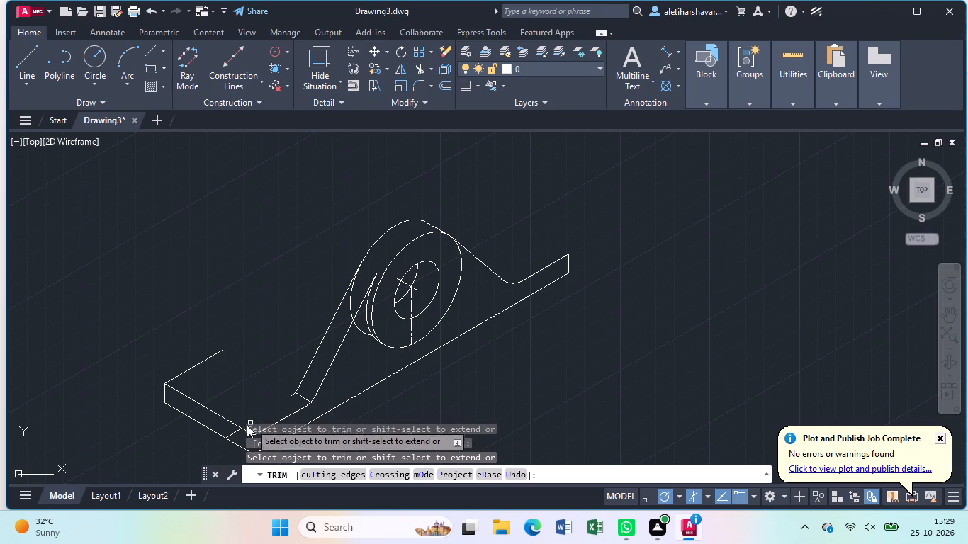
click(235, 431)
key(Escape)
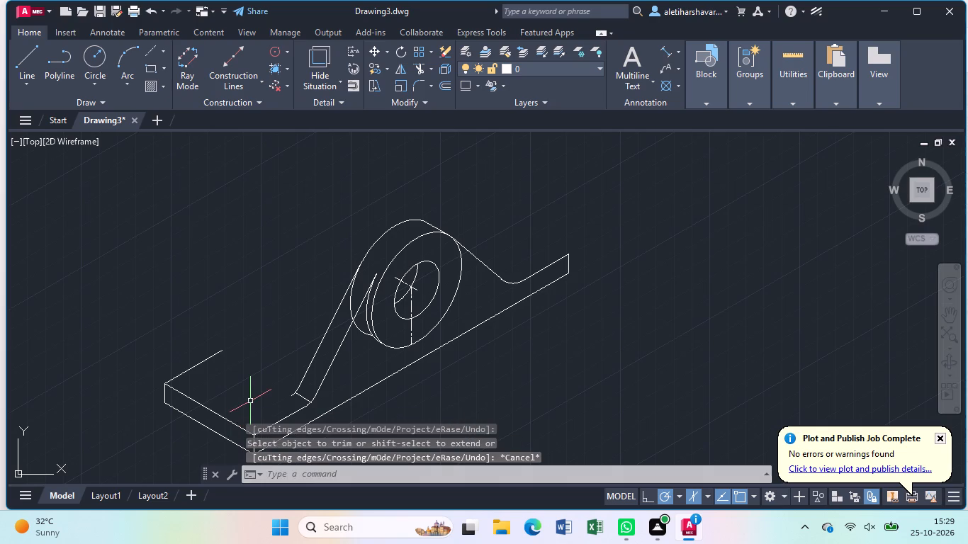
Draw a line from the lower end of the near web's rear fillet across to just past its front fillet.
key(l)
key(Return)
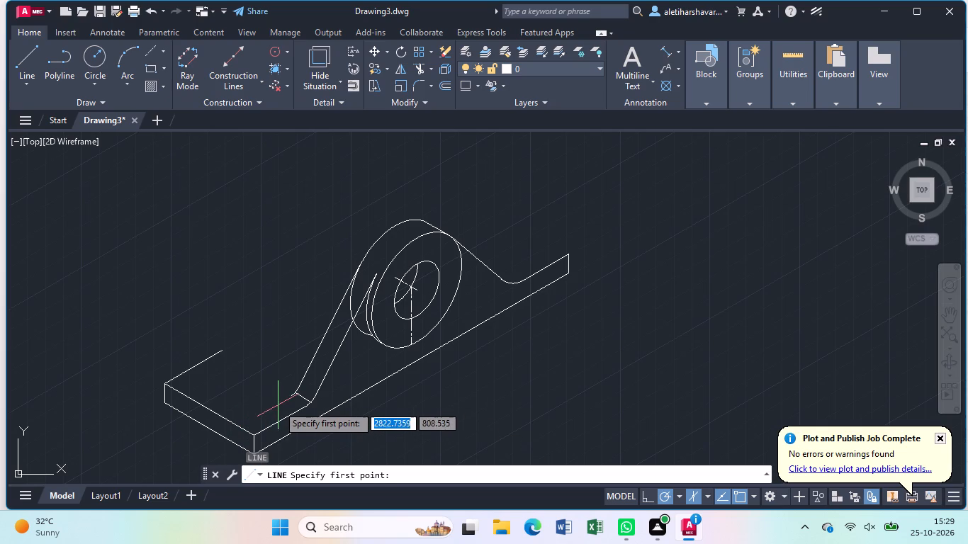
click(287, 397)
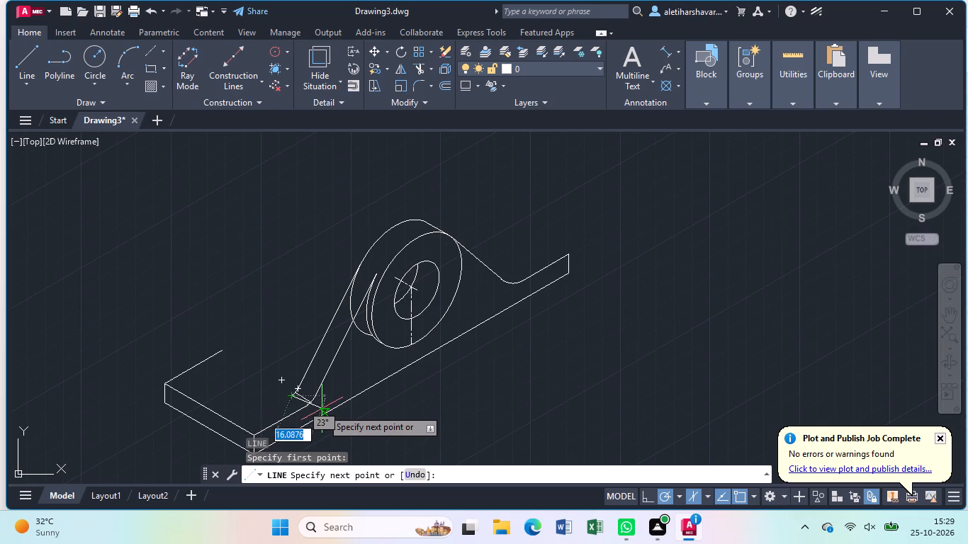
click(315, 411)
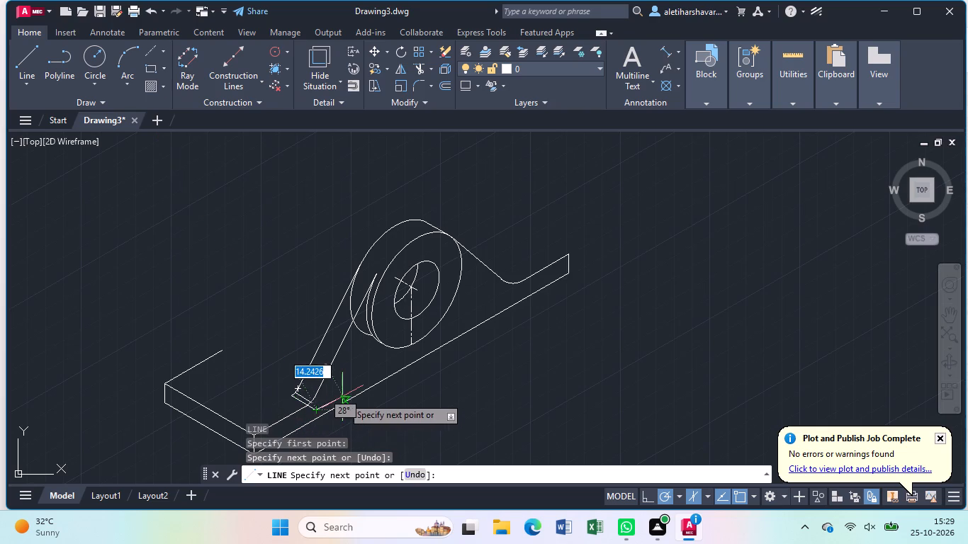
key(Escape)
Trim the old line across the near web's foot and the new line's overhang beyond the base's front top edge.
text(tr)
key(Return)
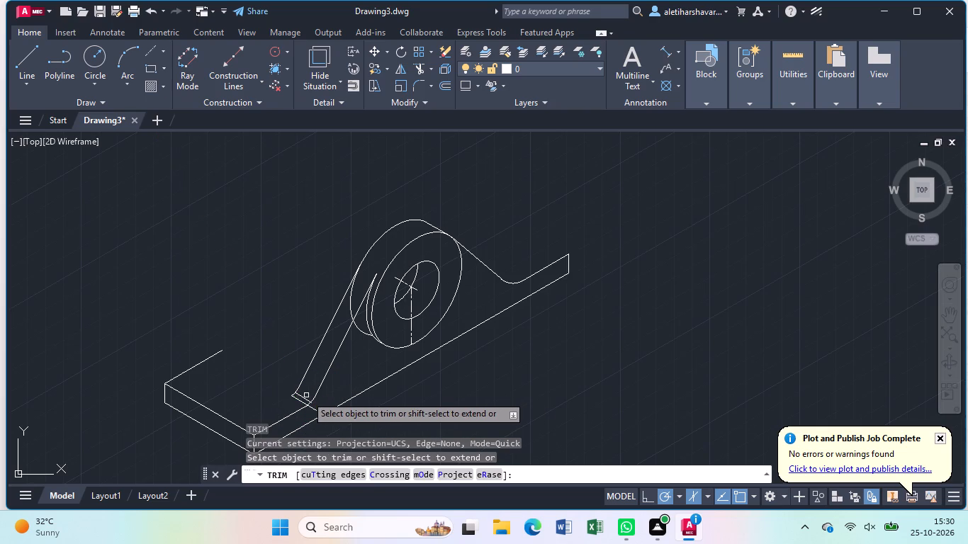
click(305, 397)
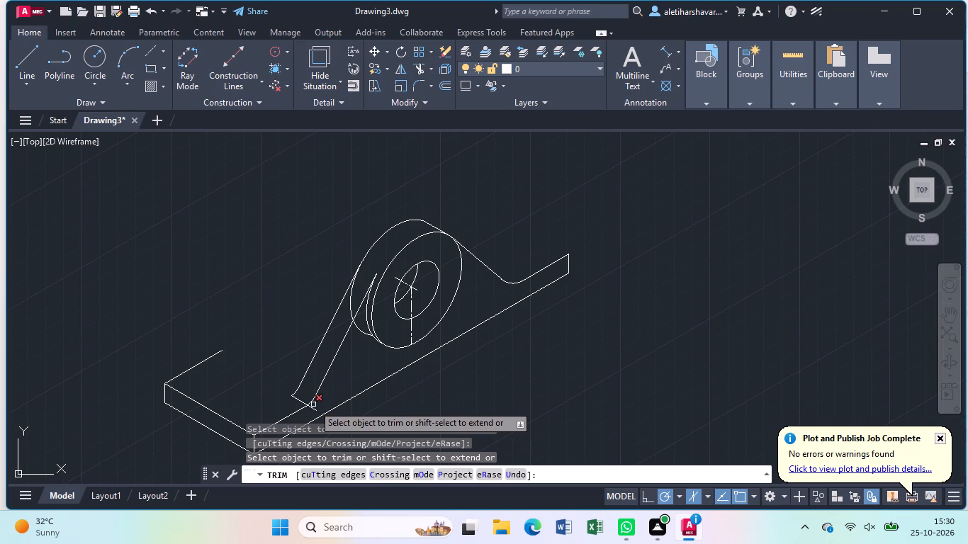
click(313, 404)
click(313, 407)
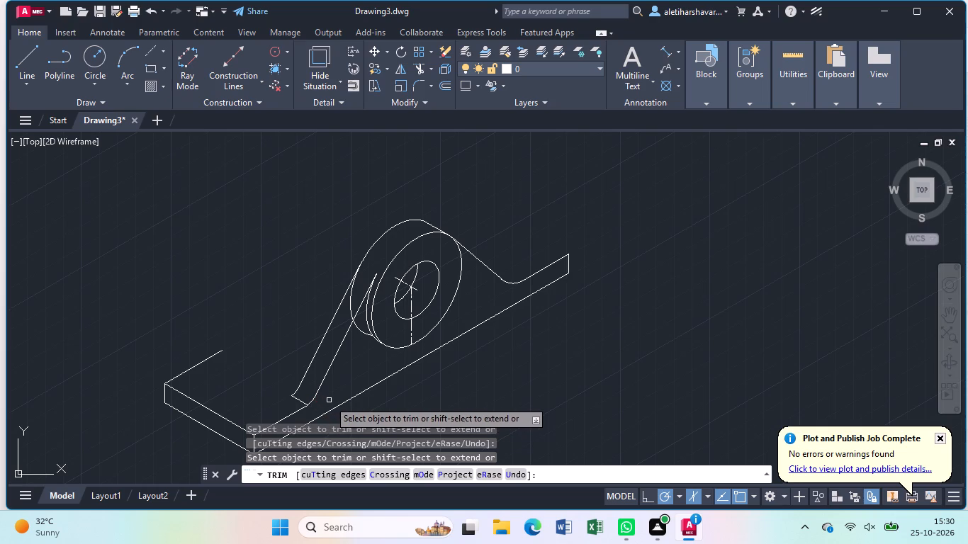
key(Escape)
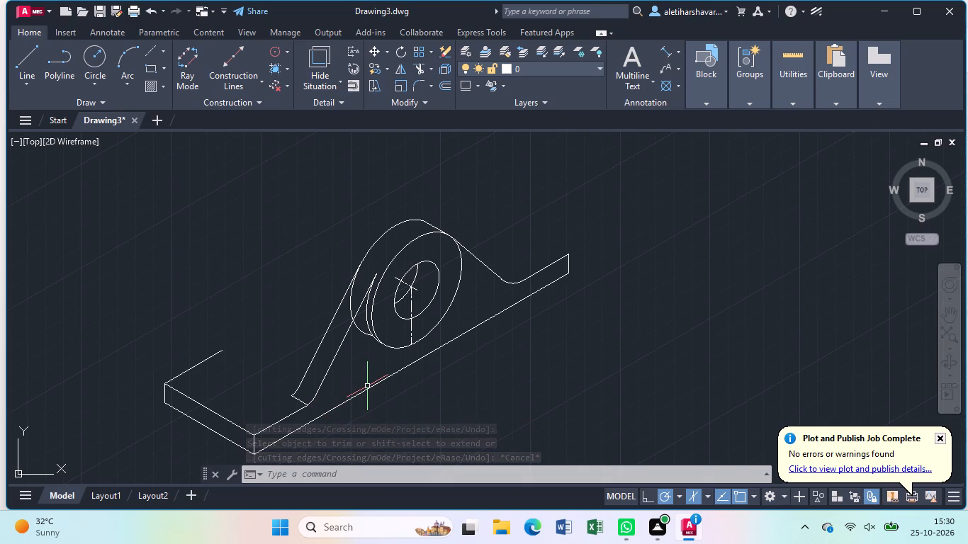
Trim the hidden lower arc of the rear large isocircle, both beside and behind the near web.
text(tr)
key(Return)
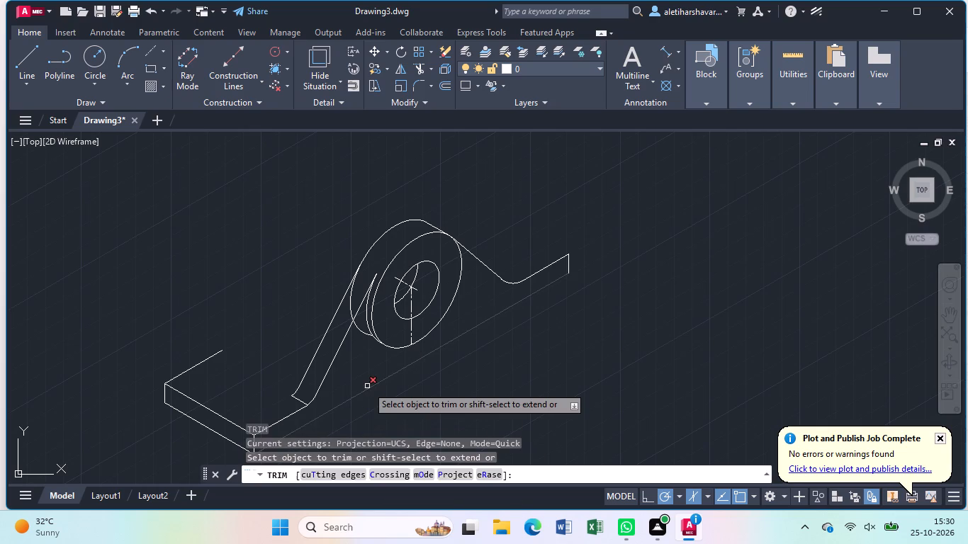
click(350, 305)
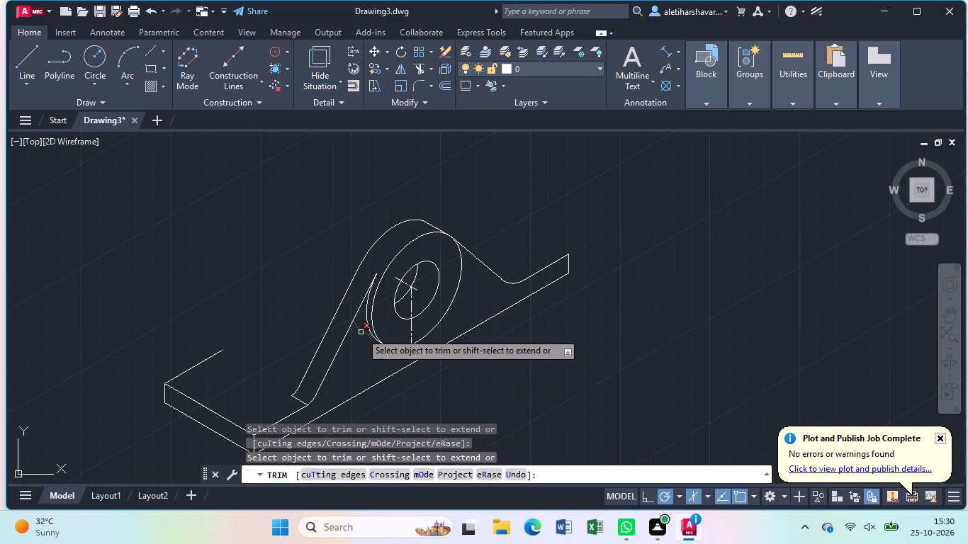
click(361, 332)
key(Escape)
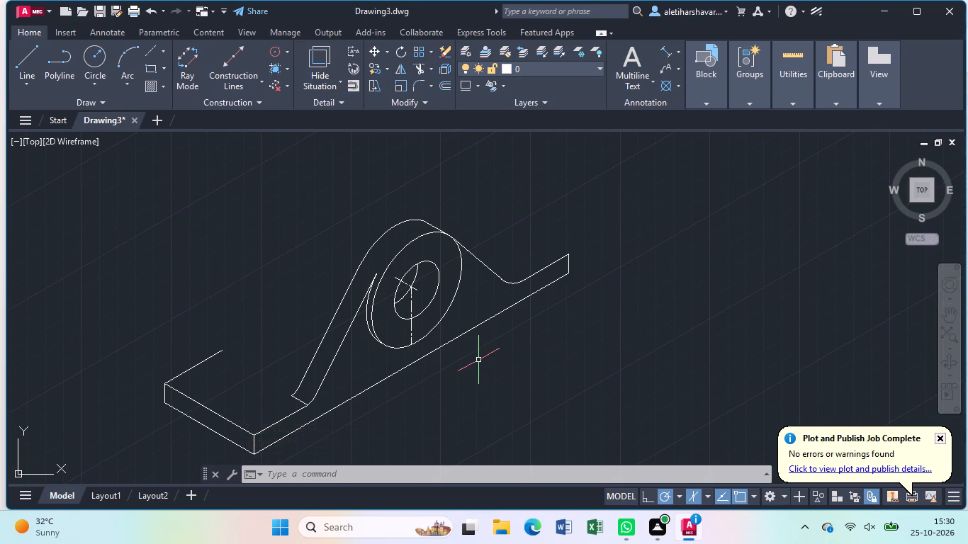
Draw a 32-unit line at 150° rearward from the cylinder's rear centre.
key(l)
key(Return)
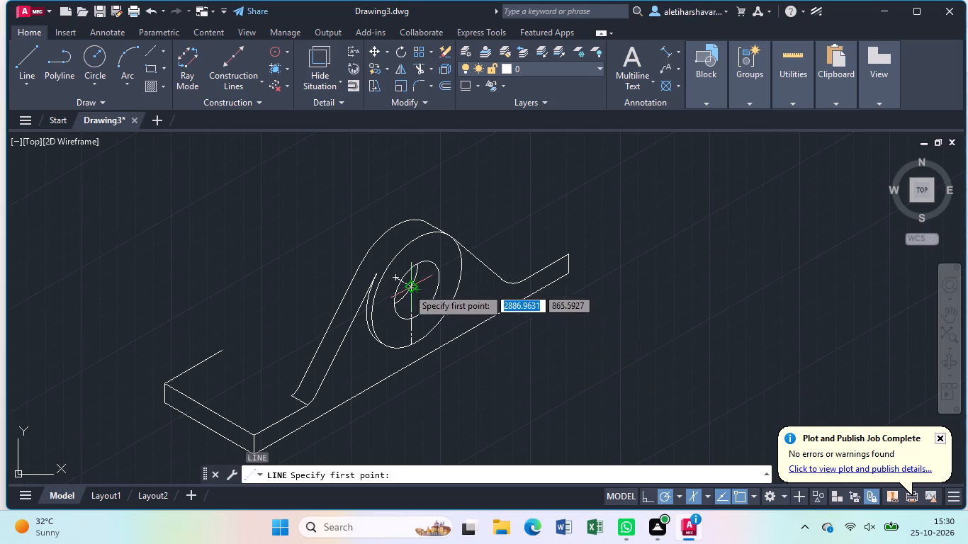
click(396, 279)
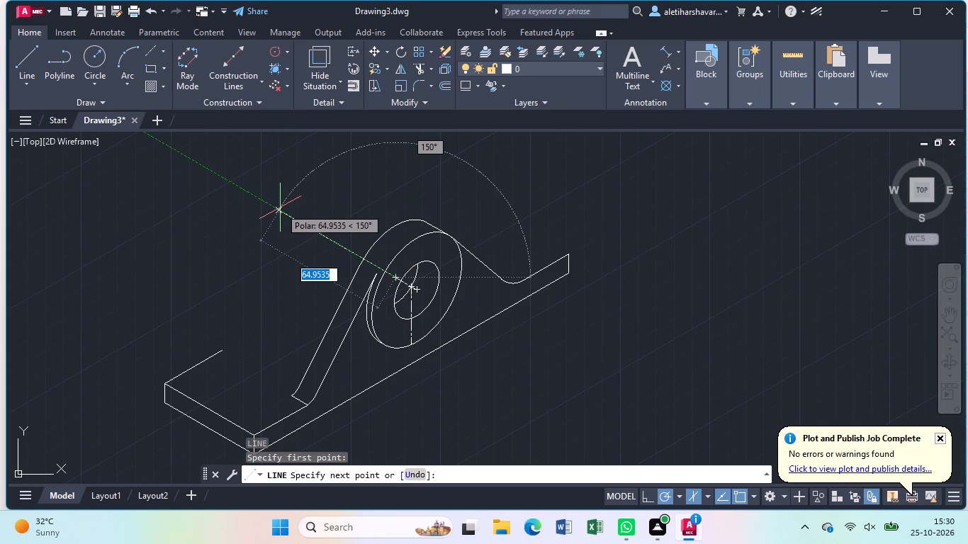
text(32)
key(Return)
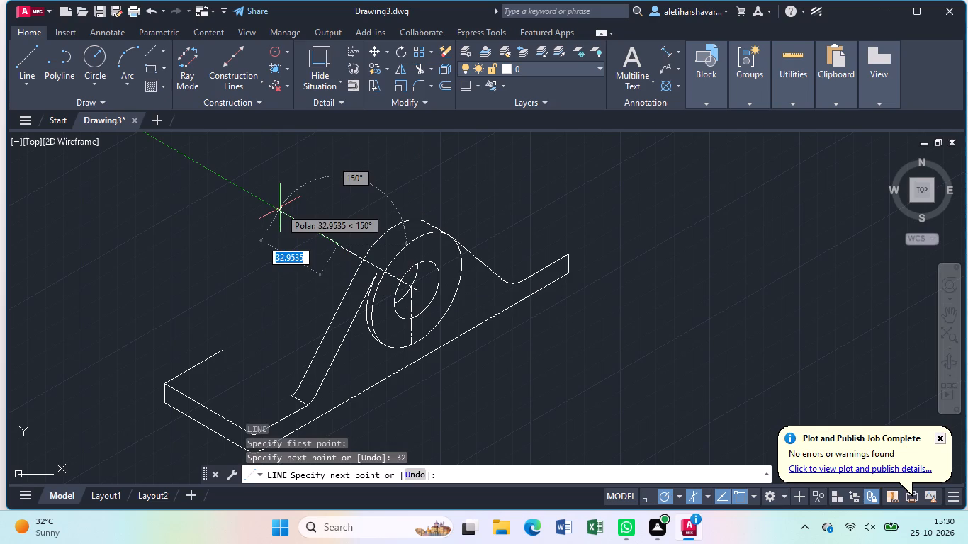
key(Escape)
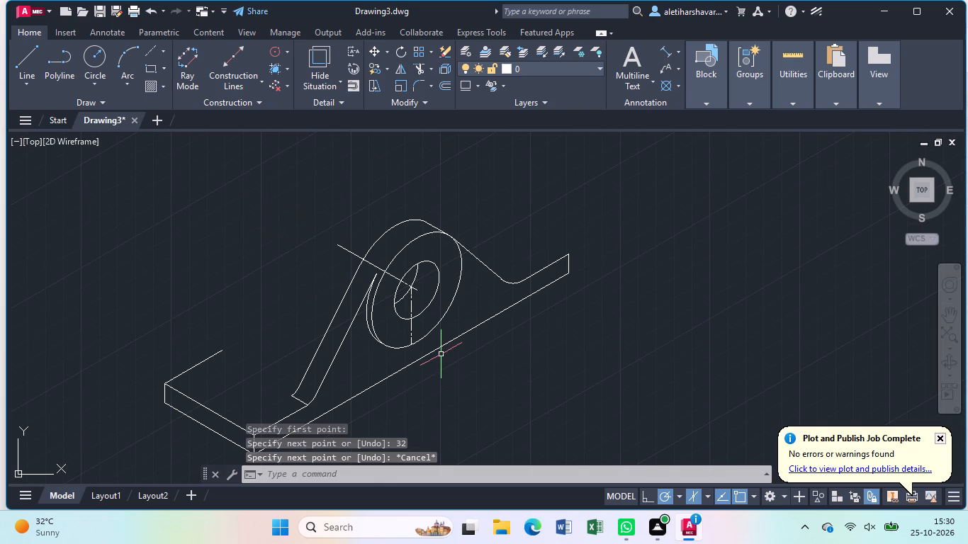
Copy the cylinder, web and fillet linework 44 units at 150°, from the front centre to the far end of the 32-unit line.
click(519, 283)
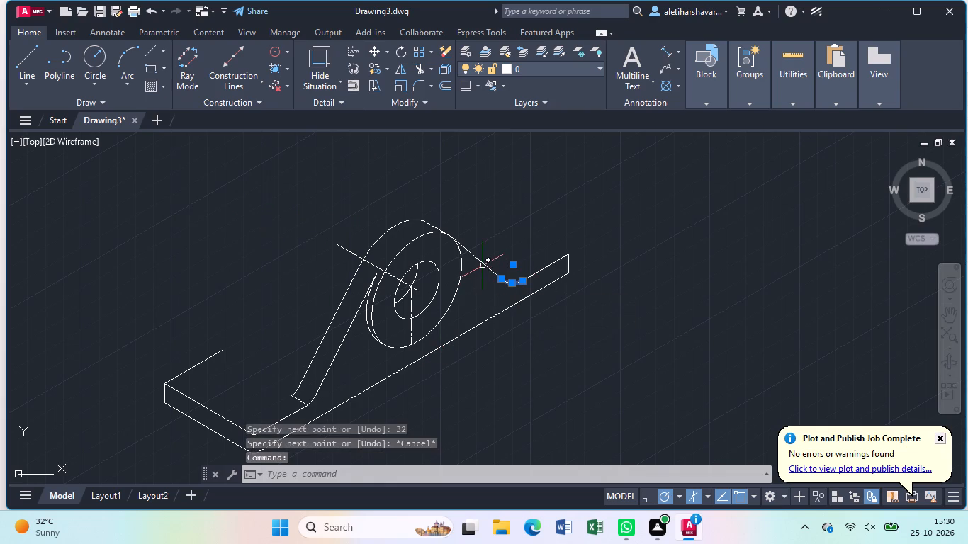
click(484, 263)
click(441, 217)
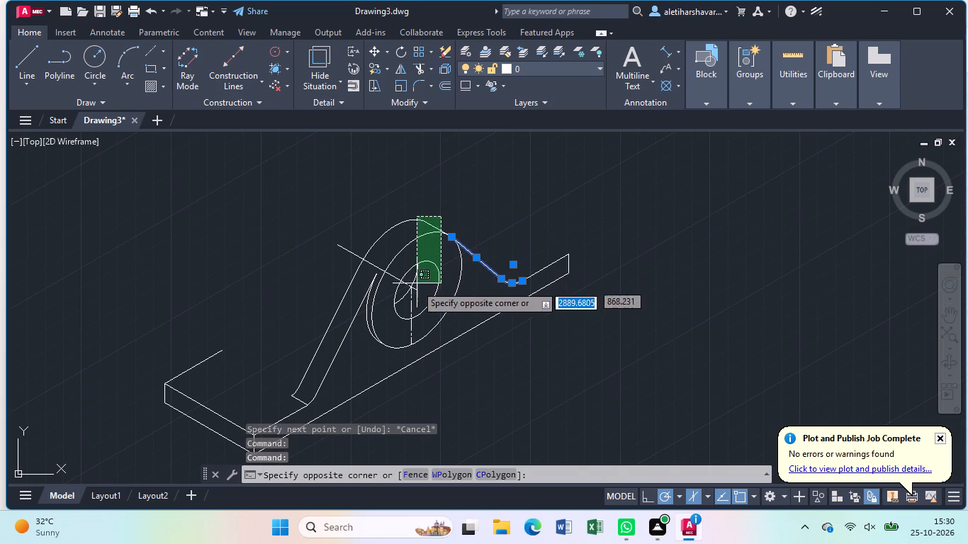
click(370, 341)
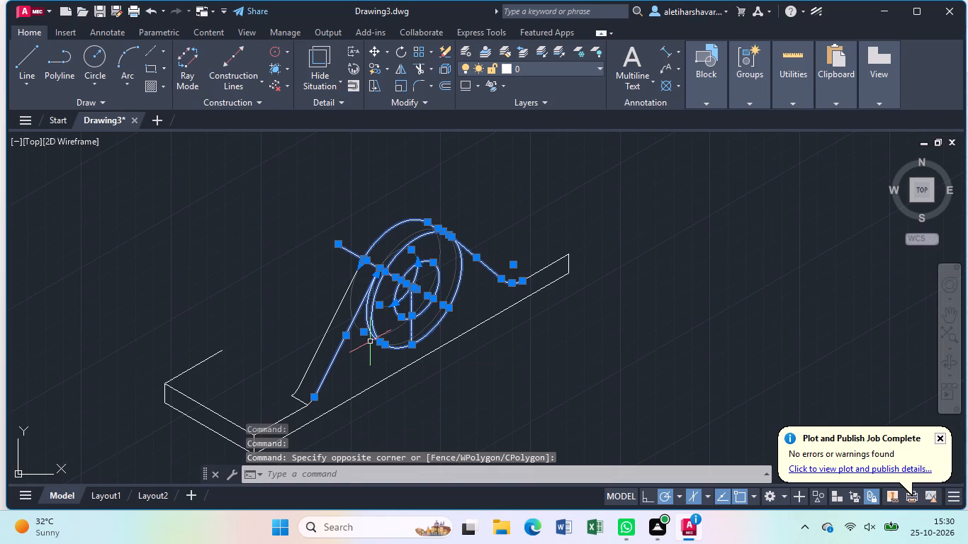
click(335, 318)
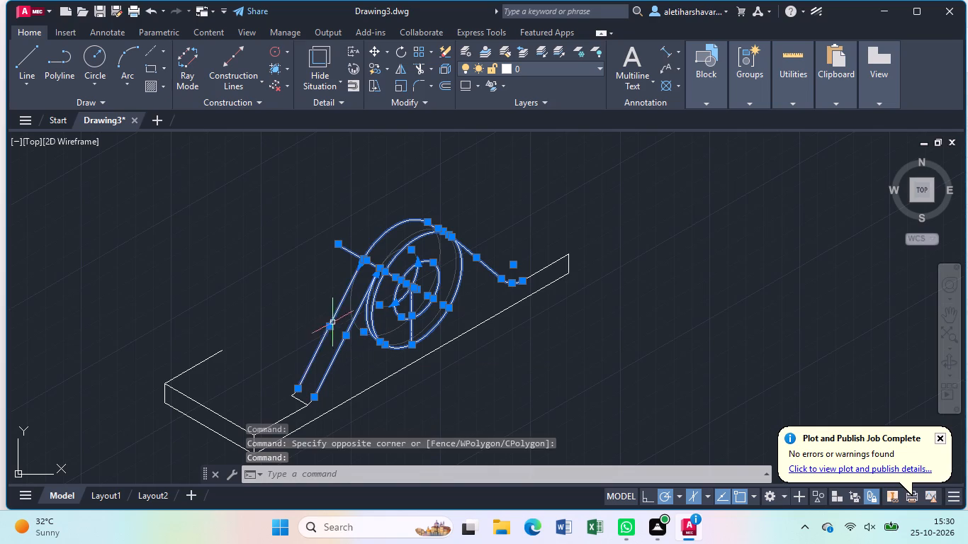
click(291, 394)
click(302, 399)
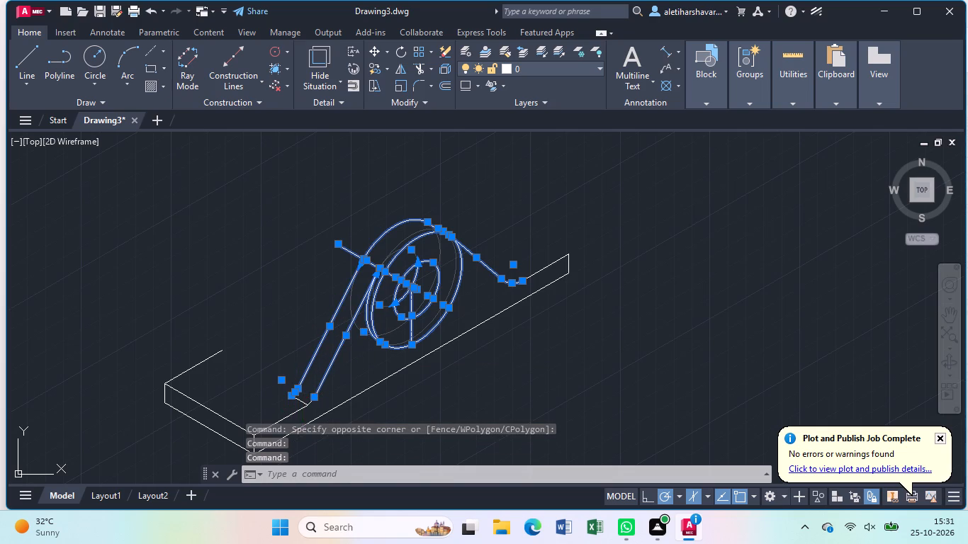
scroll(311, 399, up, 3)
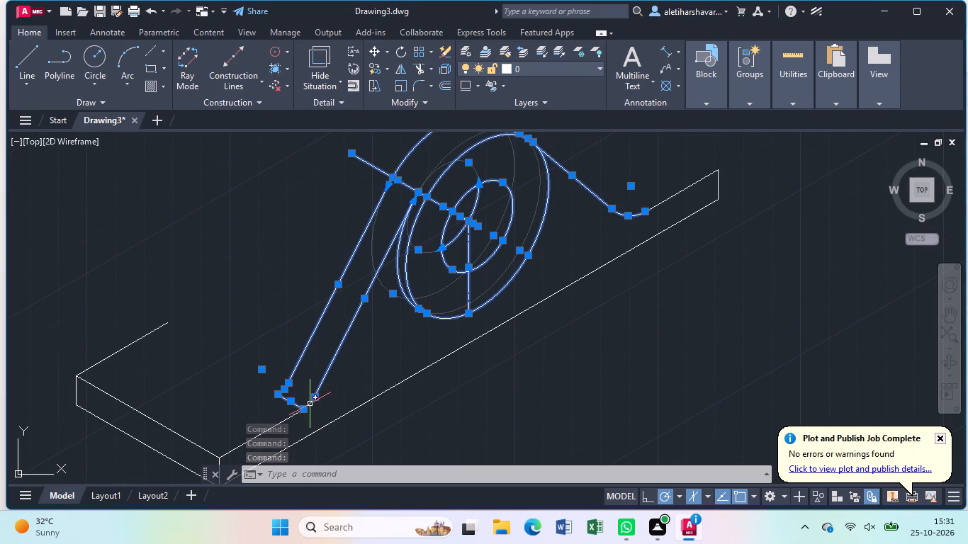
click(310, 404)
scroll(354, 388, down, 1)
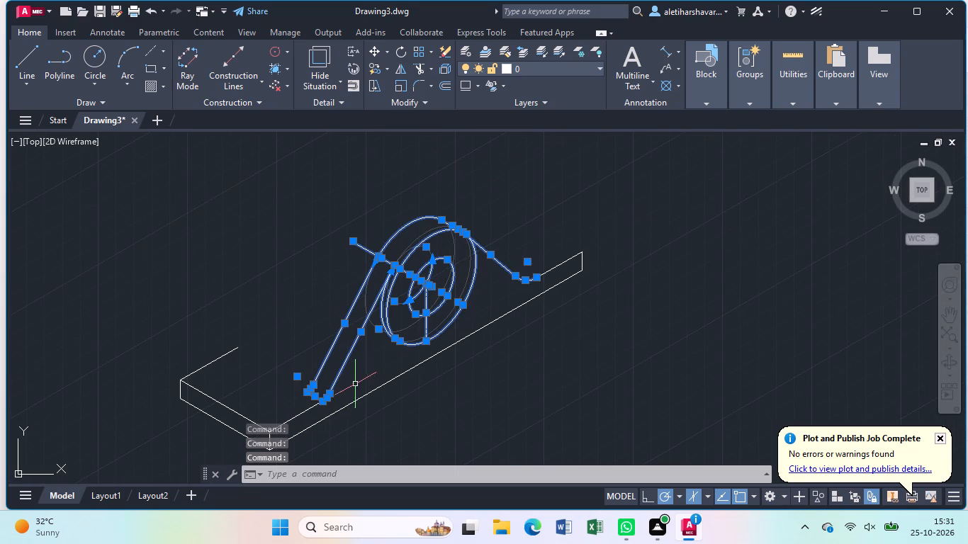
scroll(359, 376, down, 1)
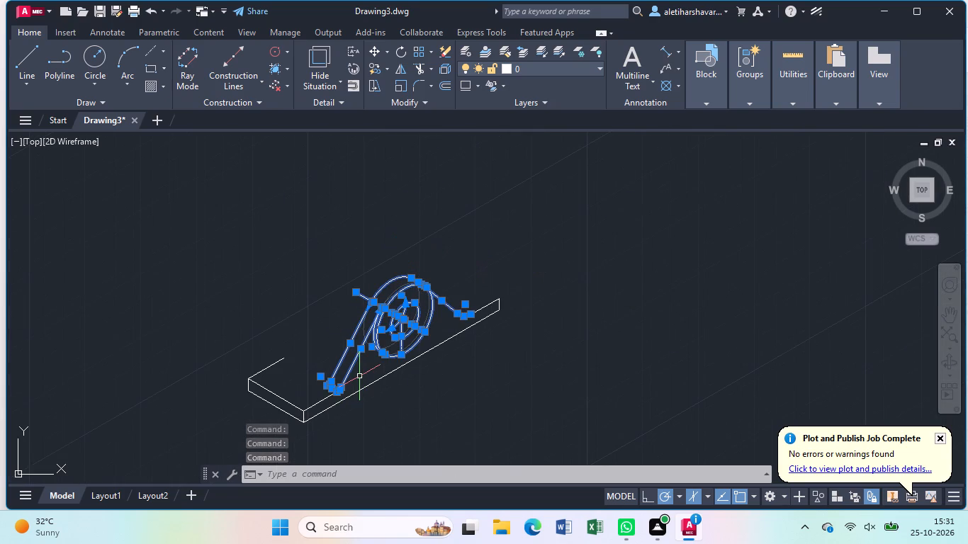
text(co)
key(Return)
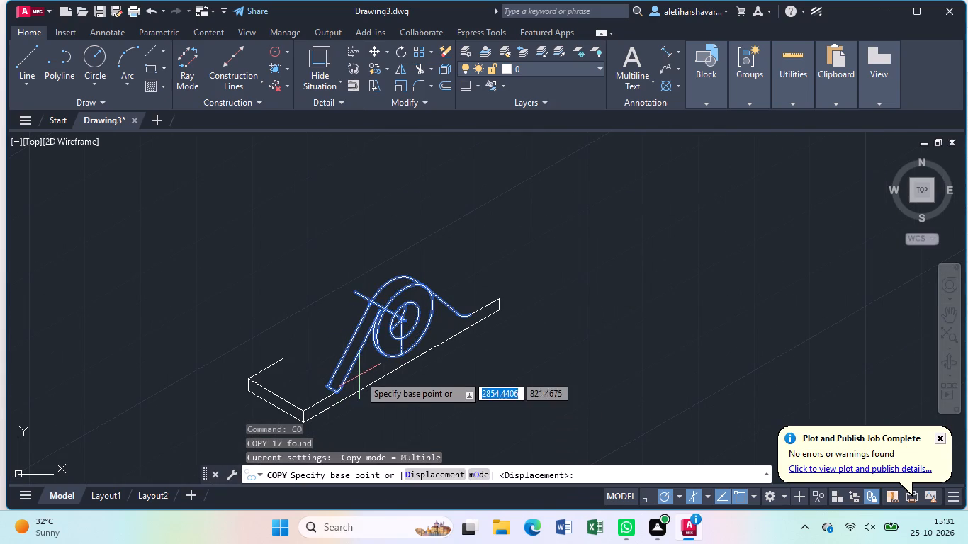
scroll(439, 346, up, 2)
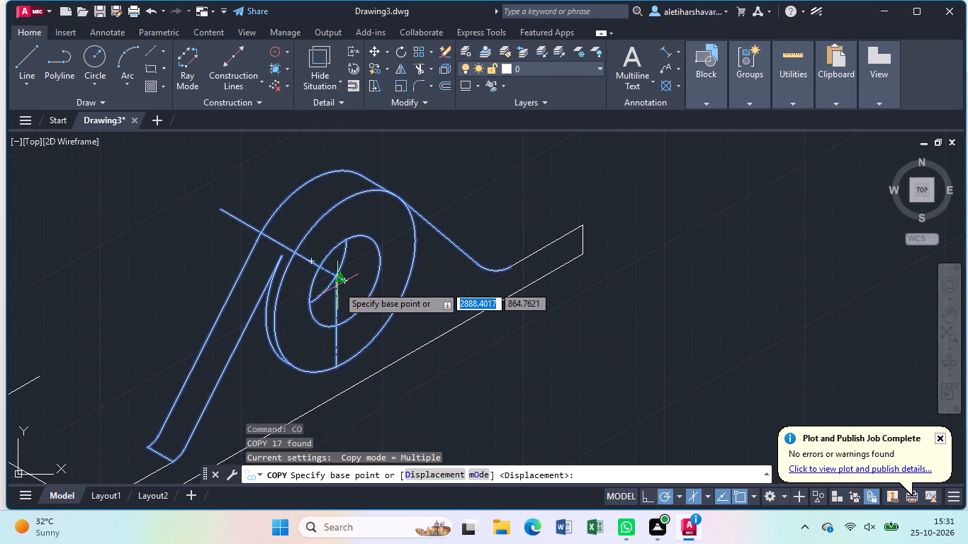
click(344, 285)
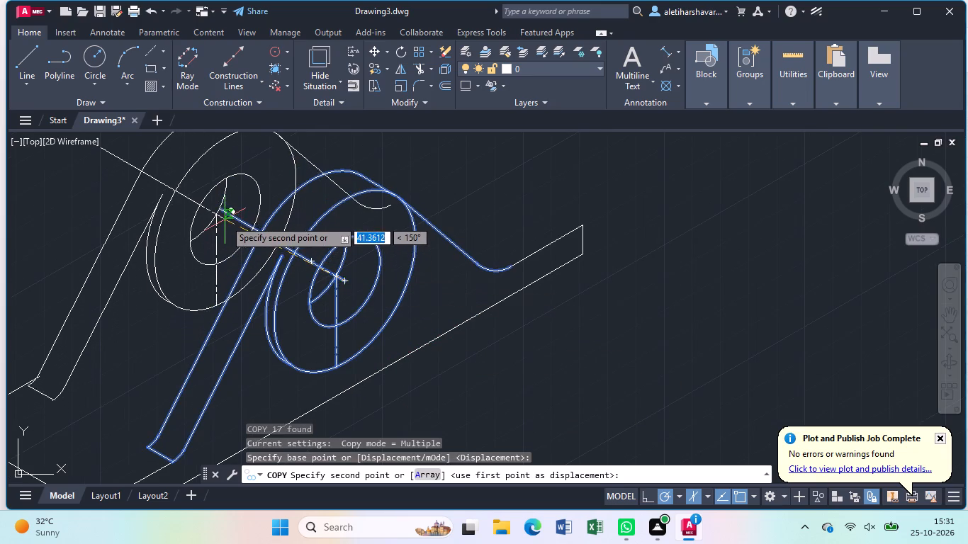
scroll(227, 210, up, 3)
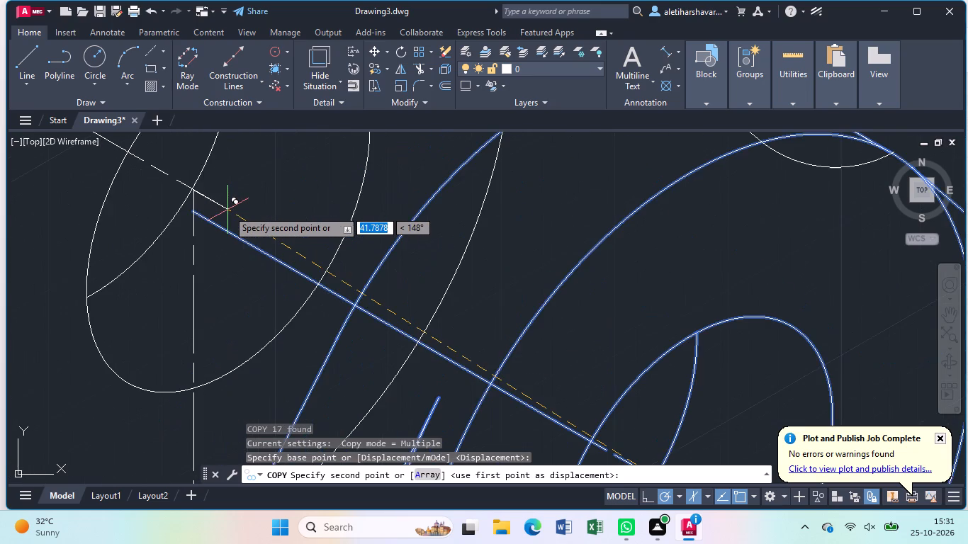
scroll(227, 210, up, 1)
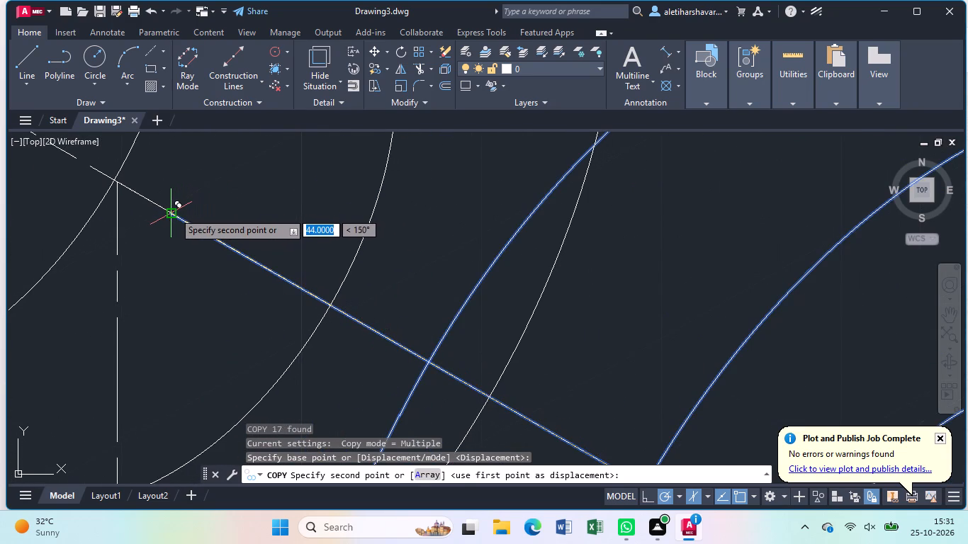
click(173, 212)
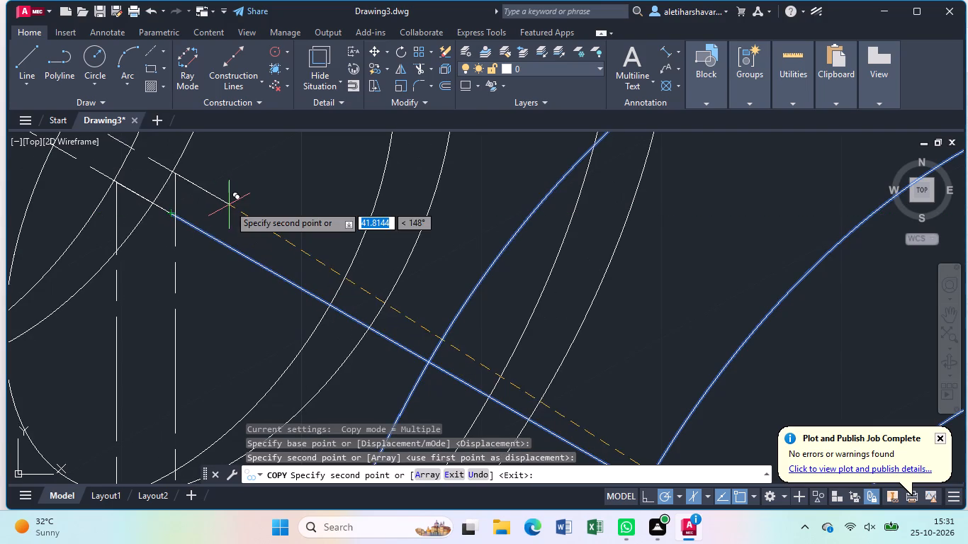
Erase the copied 32-unit line projecting behind the rear cylinder.
key(Escape)
scroll(230, 207, down, 5)
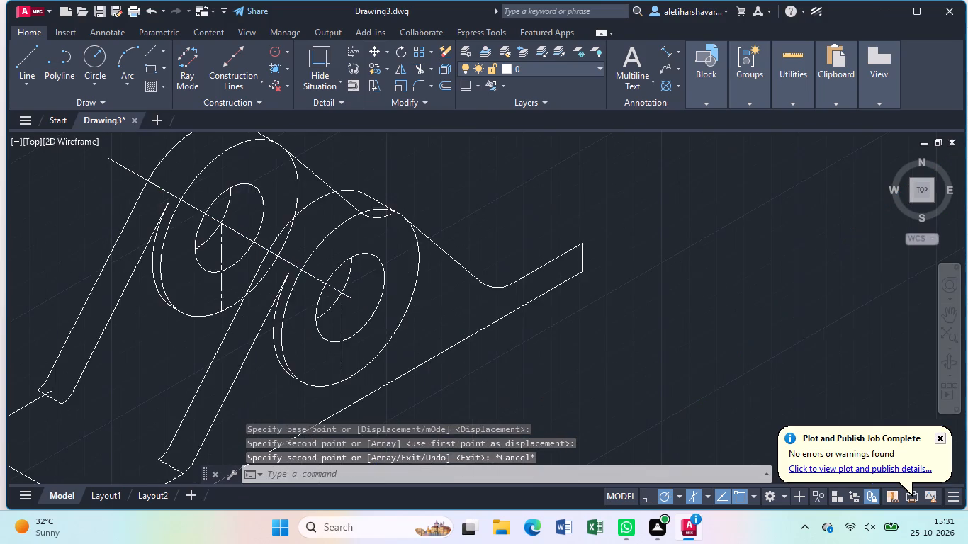
scroll(243, 237, down, 1)
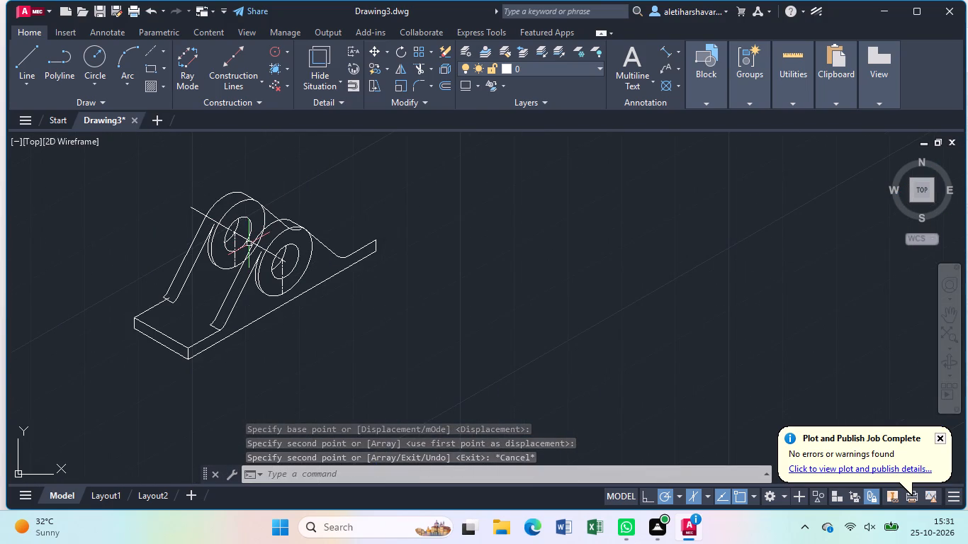
click(193, 207)
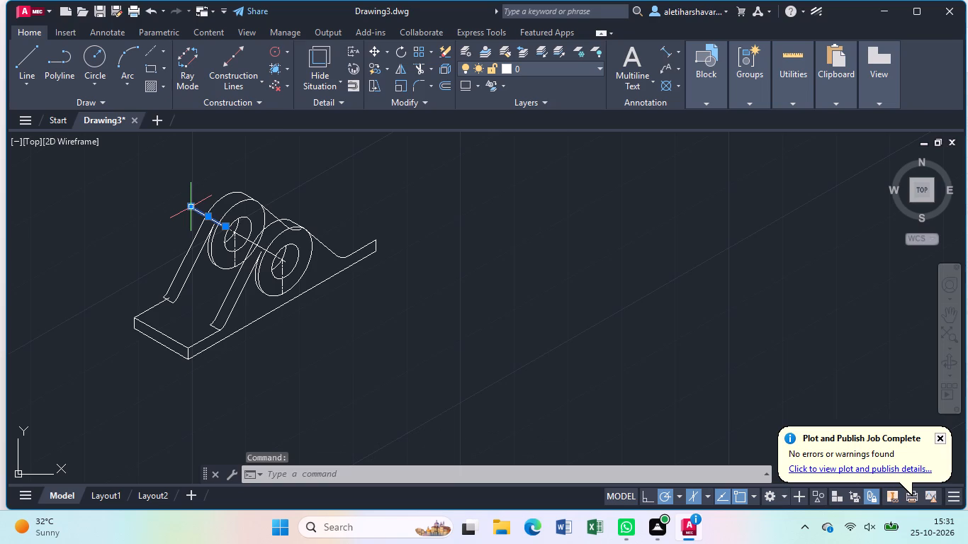
key(Delete)
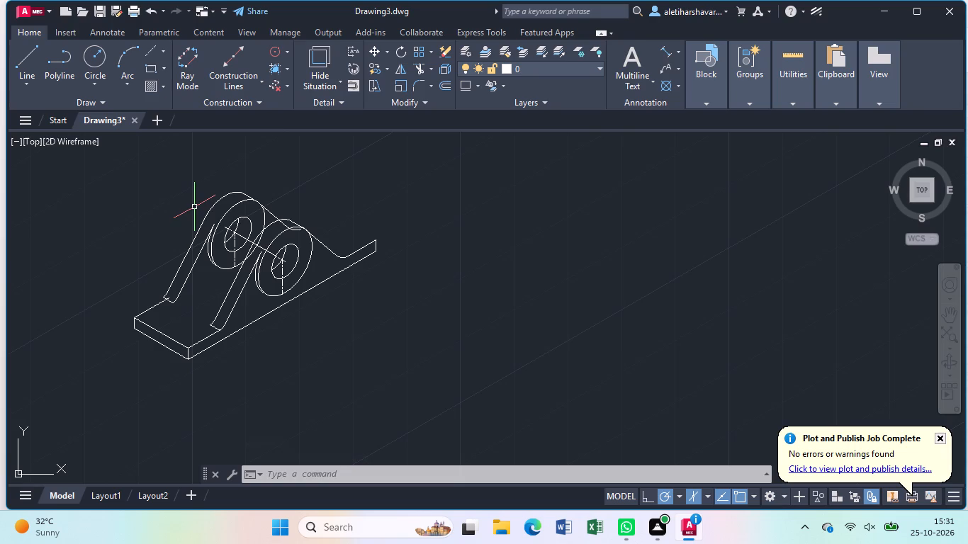
Erase the rear cylinder's vertical and axis centre lines and the 32-unit line linking the two cylinders.
click(232, 231)
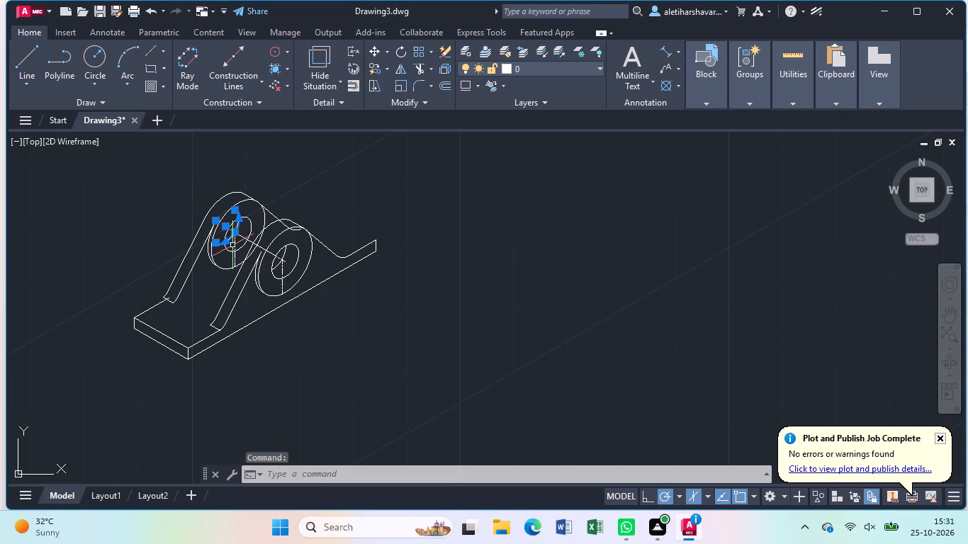
key(Escape)
scroll(232, 245, up, 2)
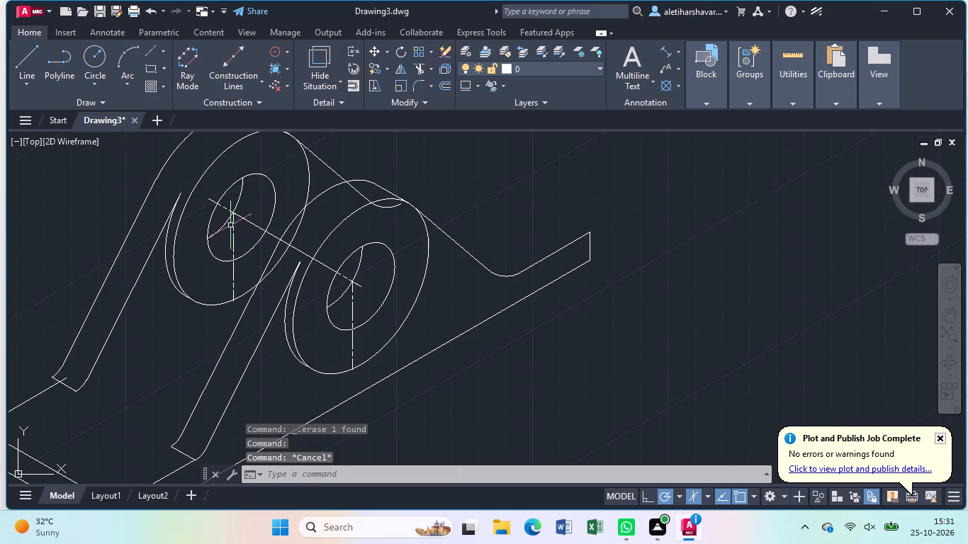
click(226, 209)
click(233, 231)
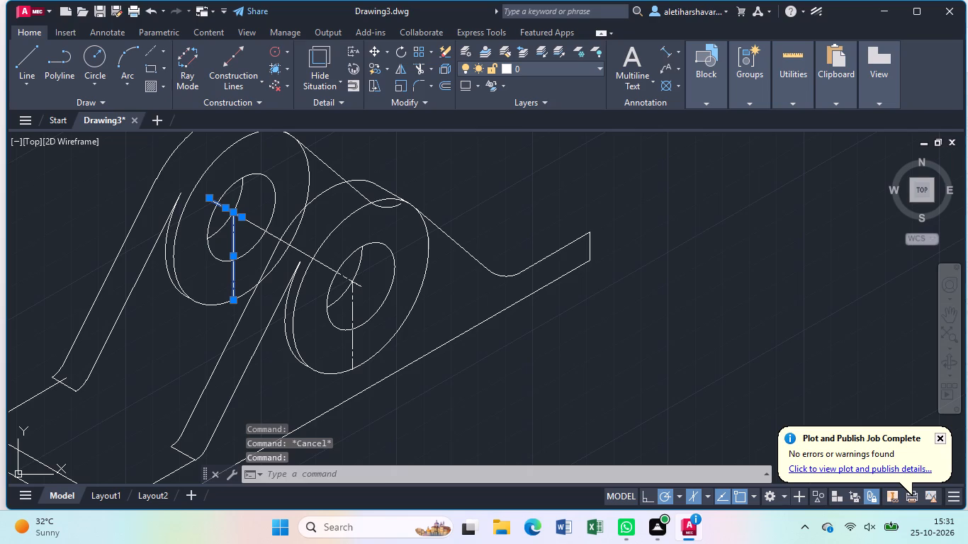
click(257, 225)
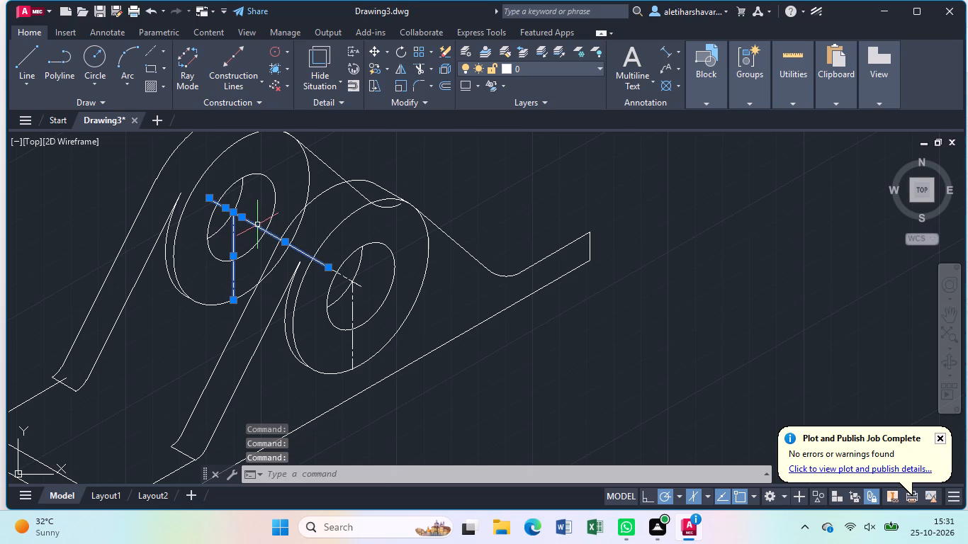
key(Delete)
scroll(257, 225, down, 2)
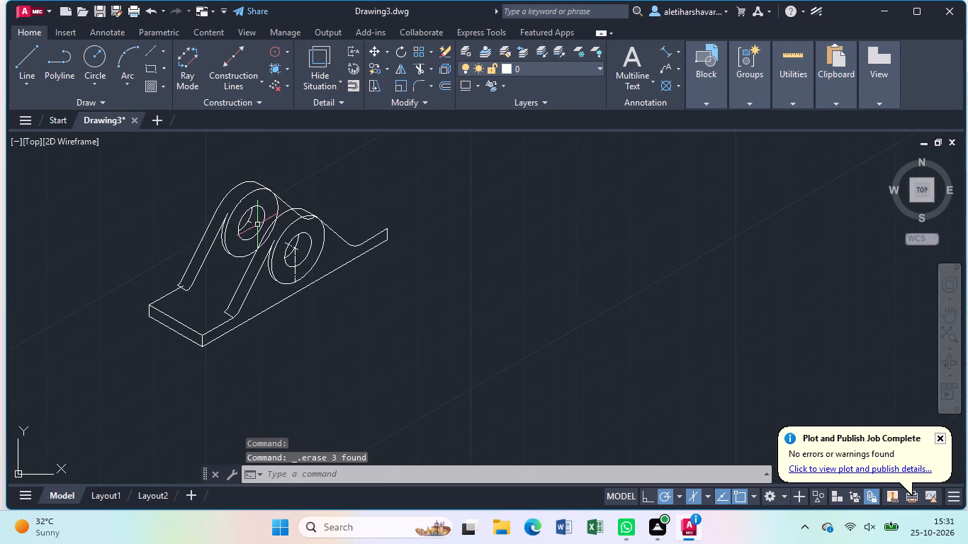
scroll(251, 225, up, 3)
click(244, 211)
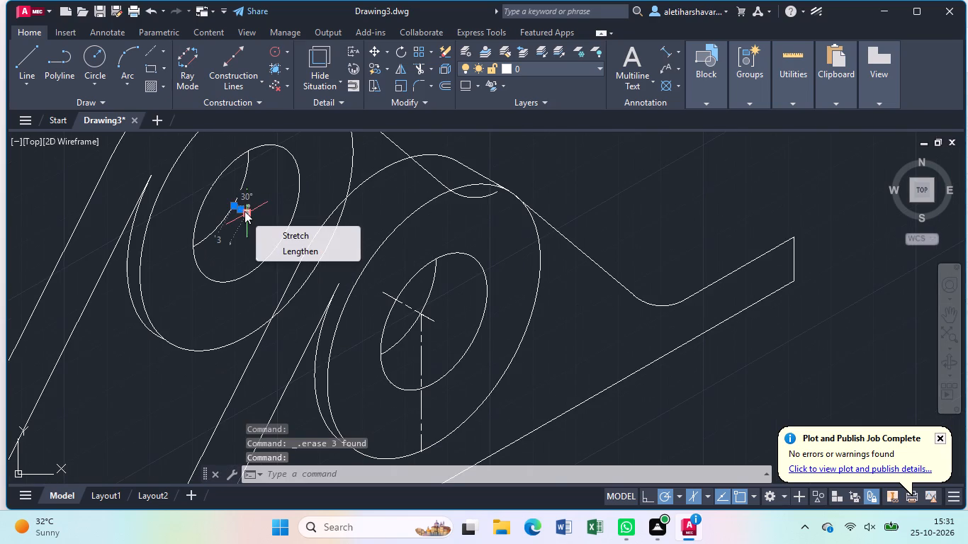
key(Delete)
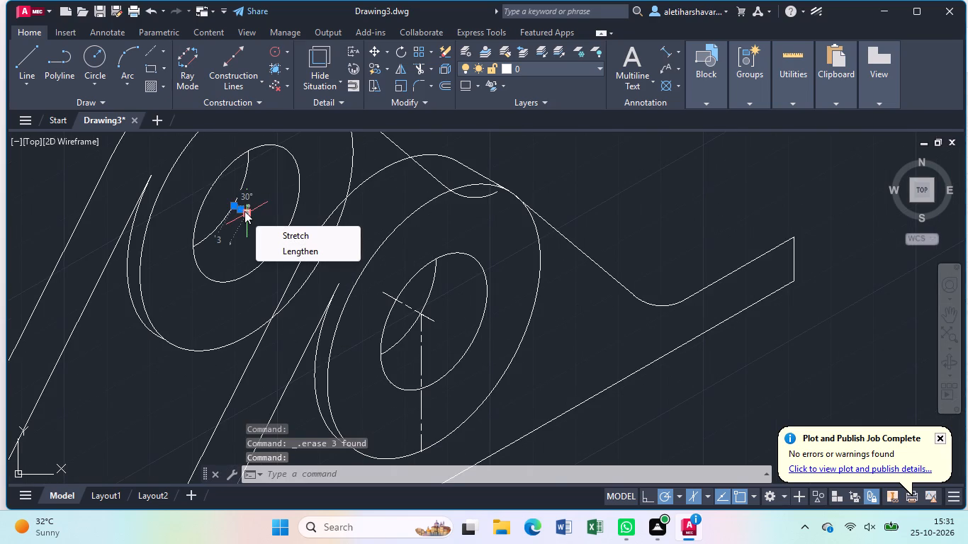
scroll(244, 211, down, 4)
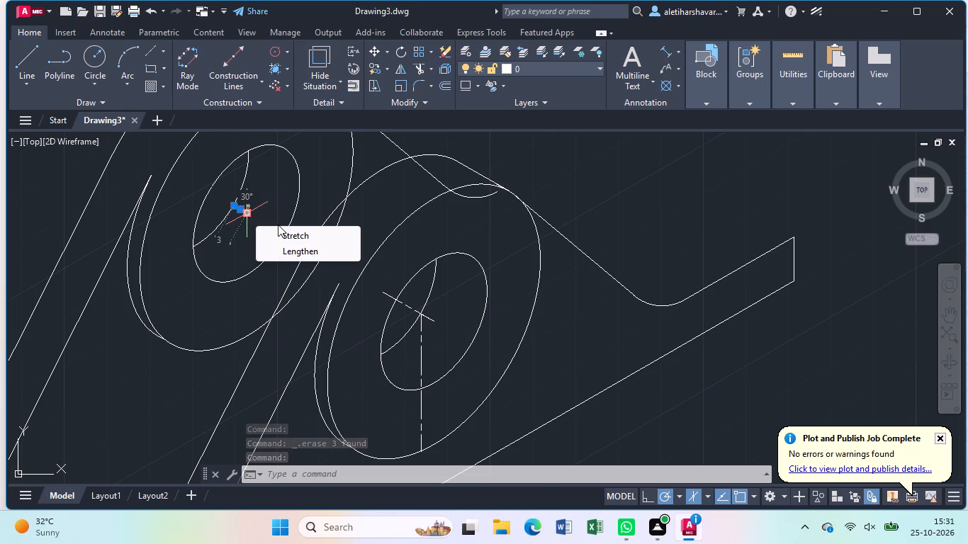
key(Delete)
key(Delete)
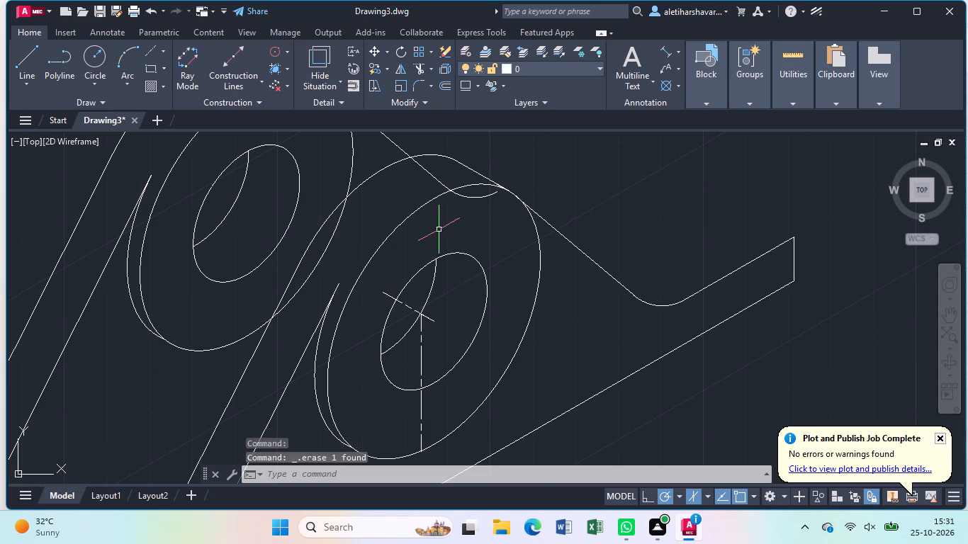
Trim the rear support's slanted line and fillet arc where they are hidden behind the top of the near cylinder.
scroll(434, 232, down, 2)
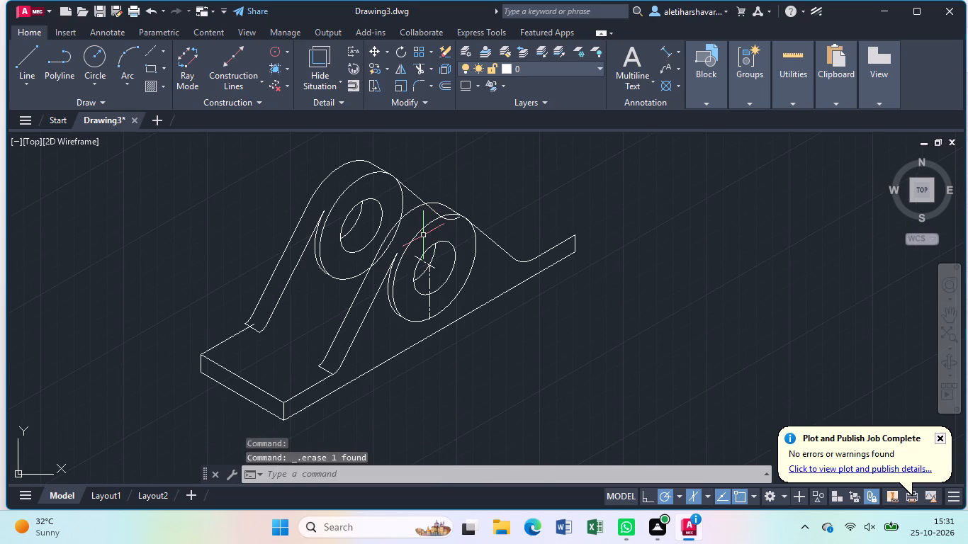
text(tr)
key(Return)
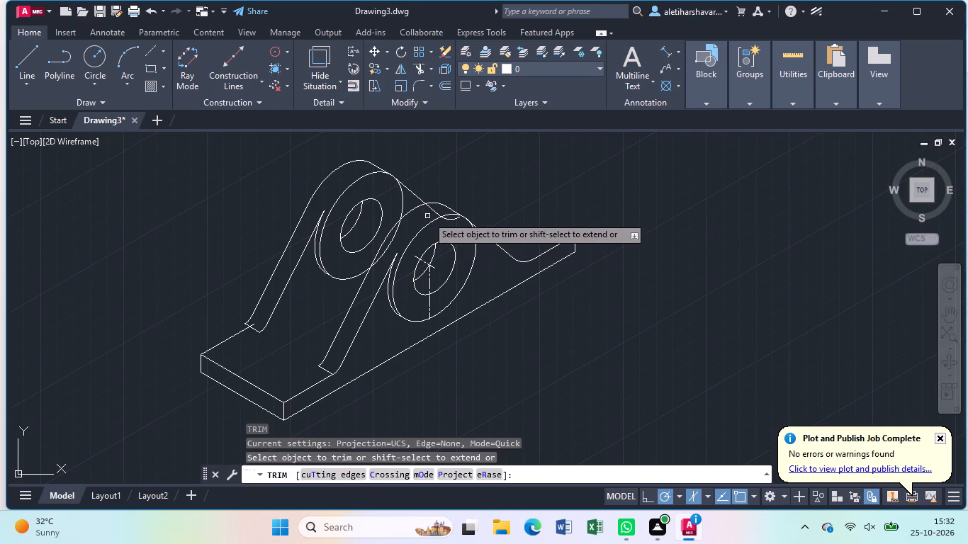
click(432, 210)
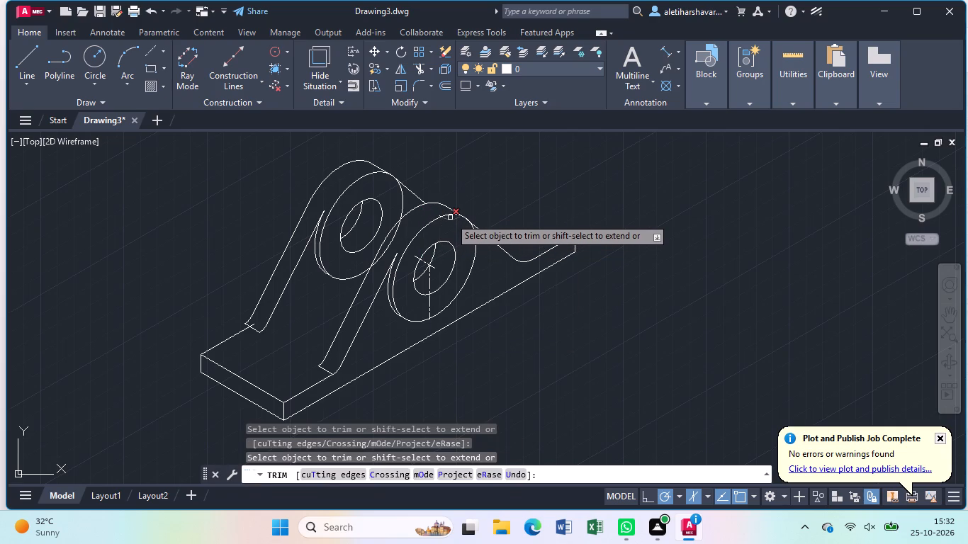
click(450, 217)
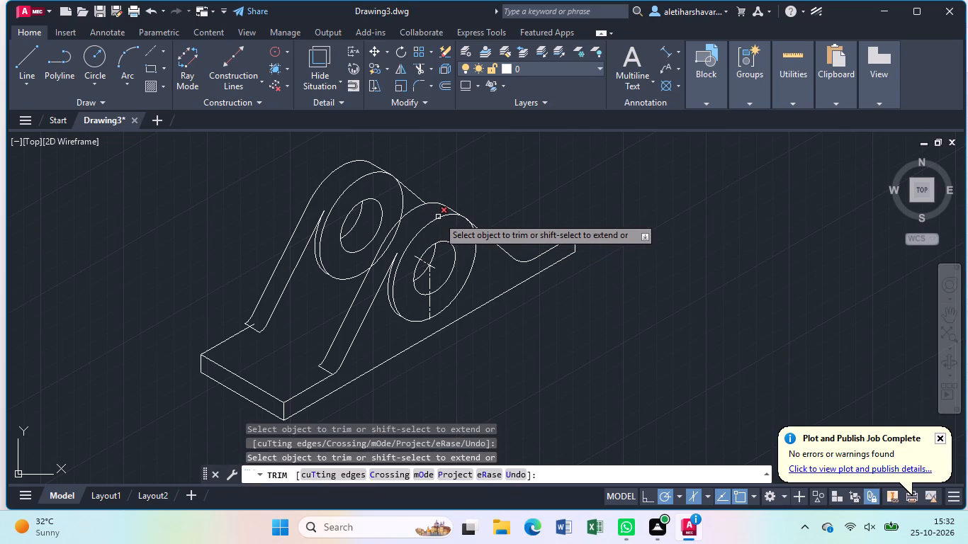
click(438, 215)
key(Escape)
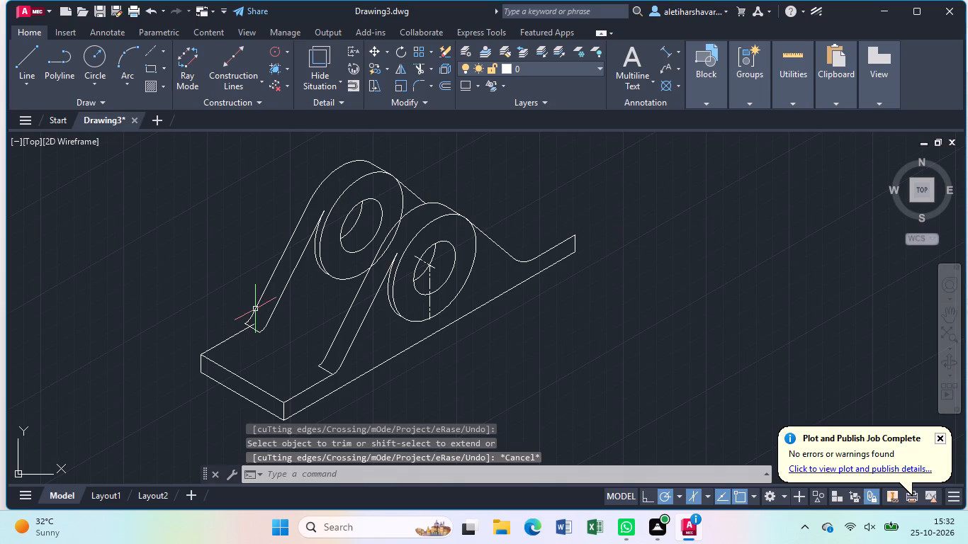
Move the rear cylinder, web and fillet linework about 2.5 units, from the web foot's rear corner onto the base's rear top edge.
click(419, 167)
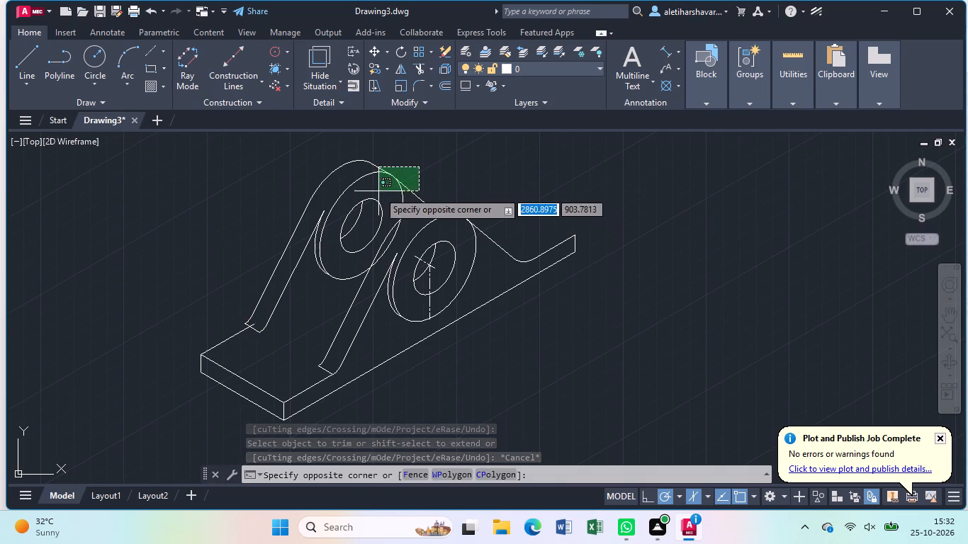
click(289, 201)
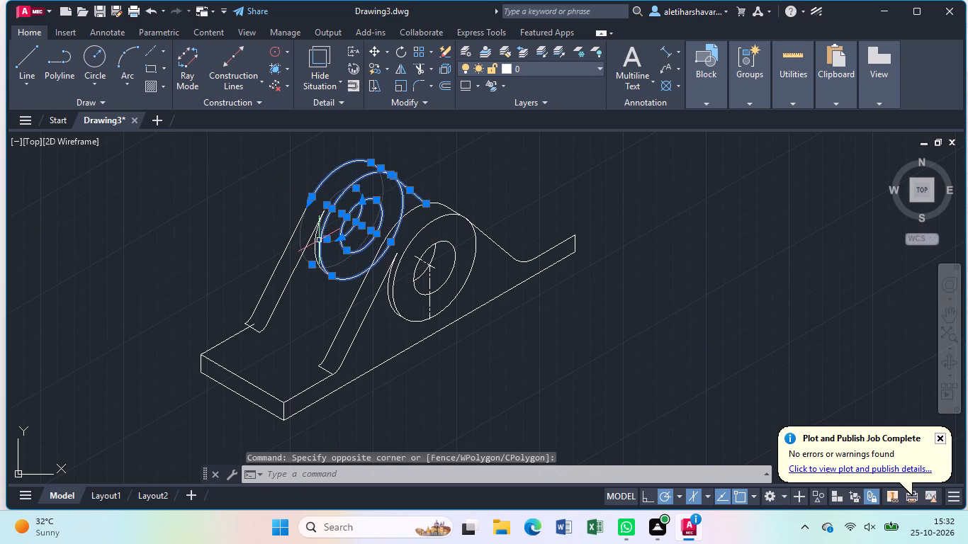
click(314, 242)
click(308, 244)
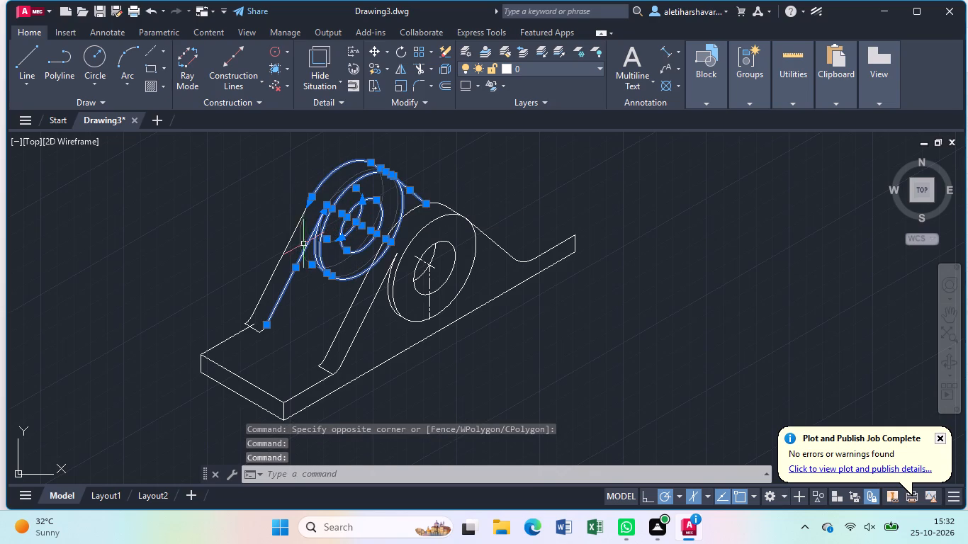
click(291, 237)
scroll(282, 248, up, 2)
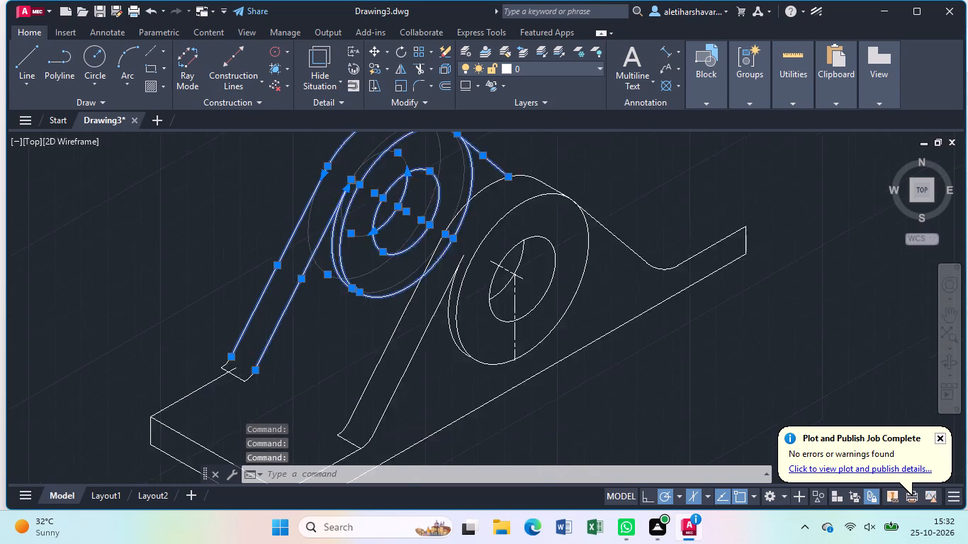
middle_drag(194, 433, 232, 409)
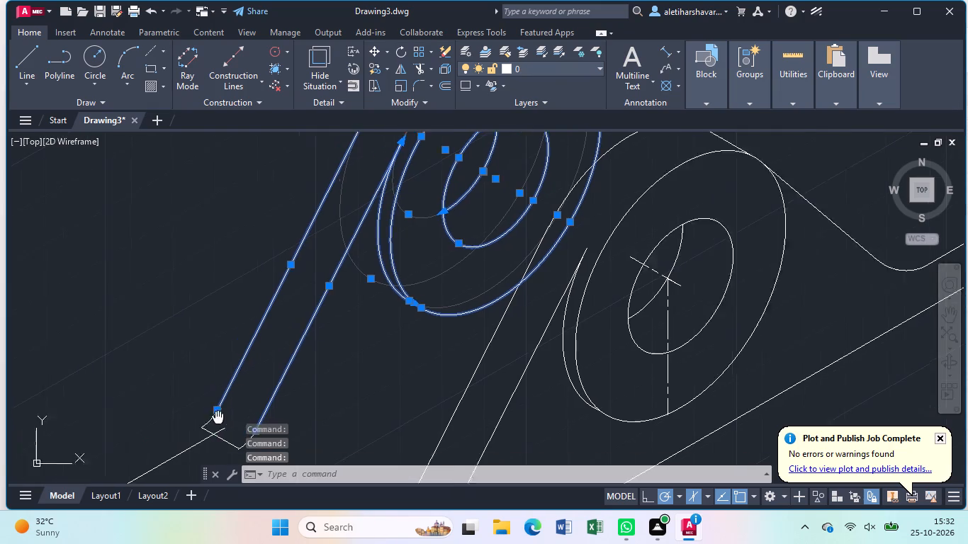
middle_drag(232, 409, 393, 278)
click(411, 298)
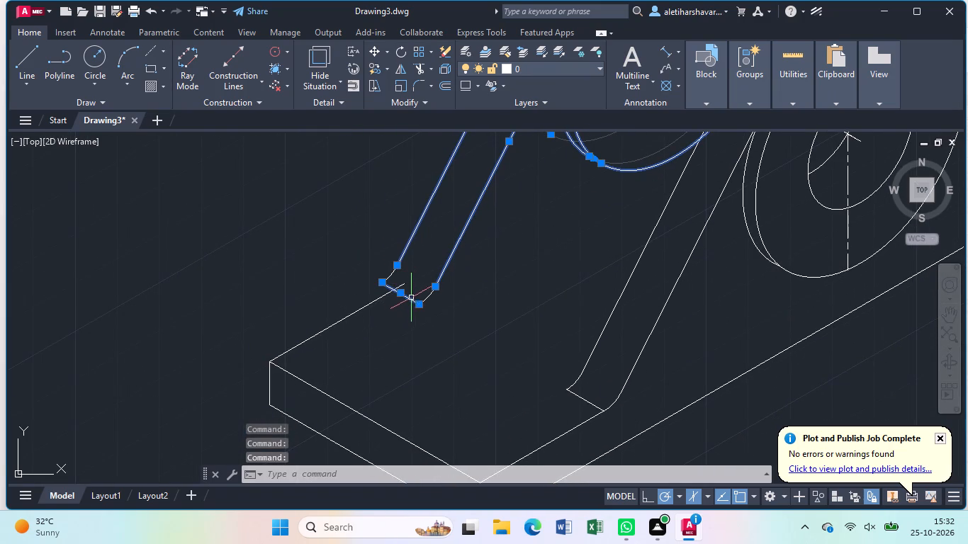
click(432, 295)
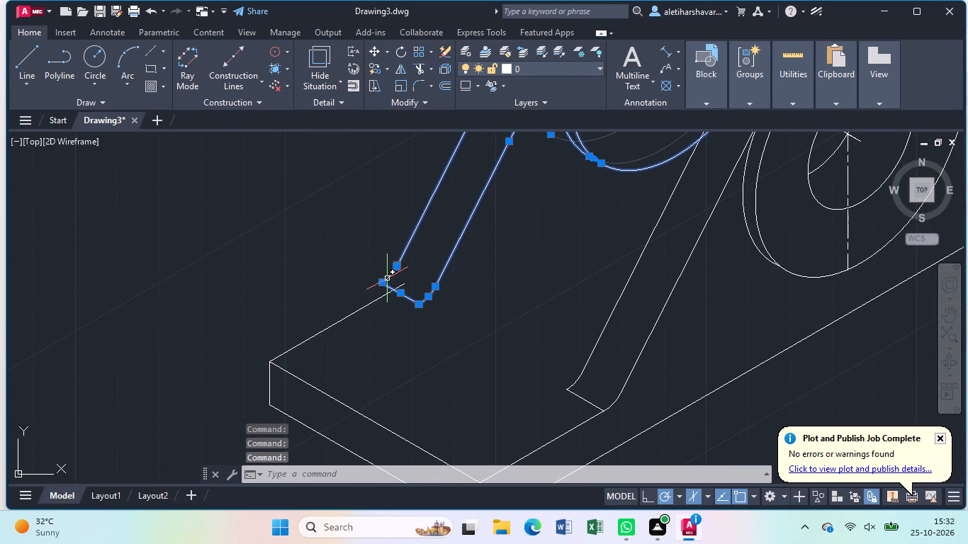
click(390, 276)
text(mo)
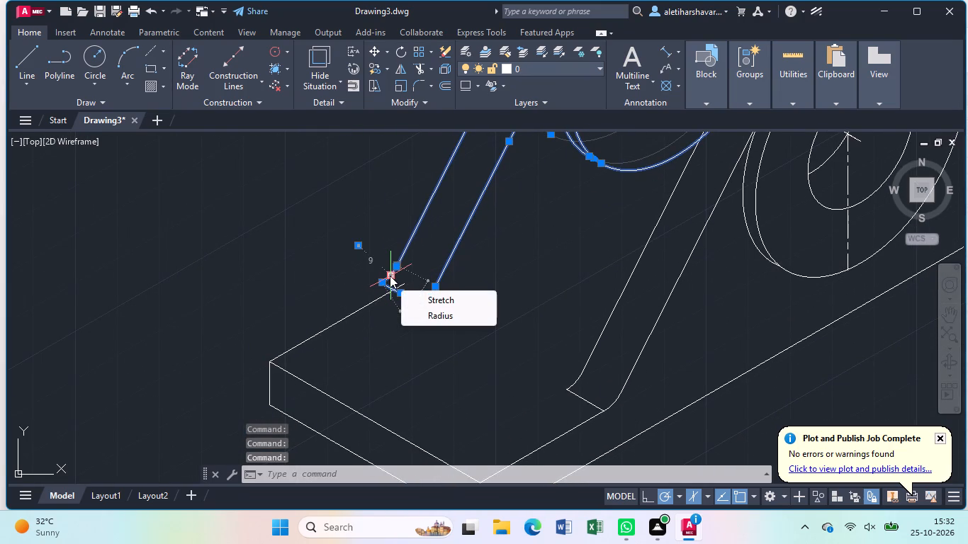
key(Return)
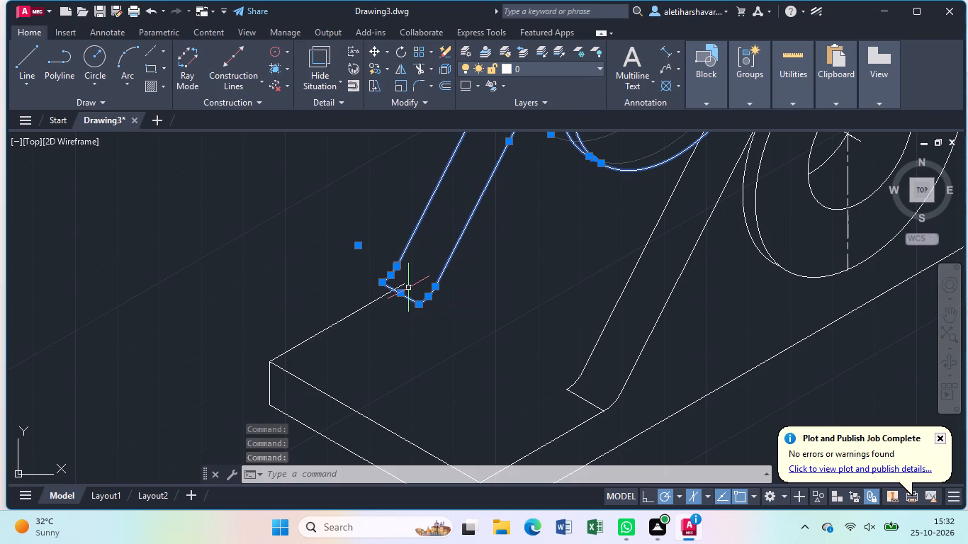
text(mo)
key(Return)
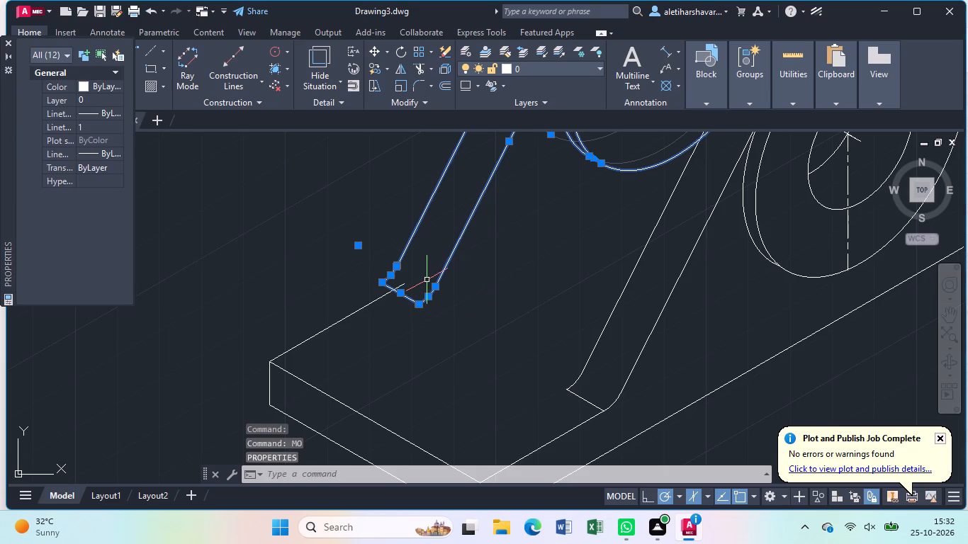
text(mo)
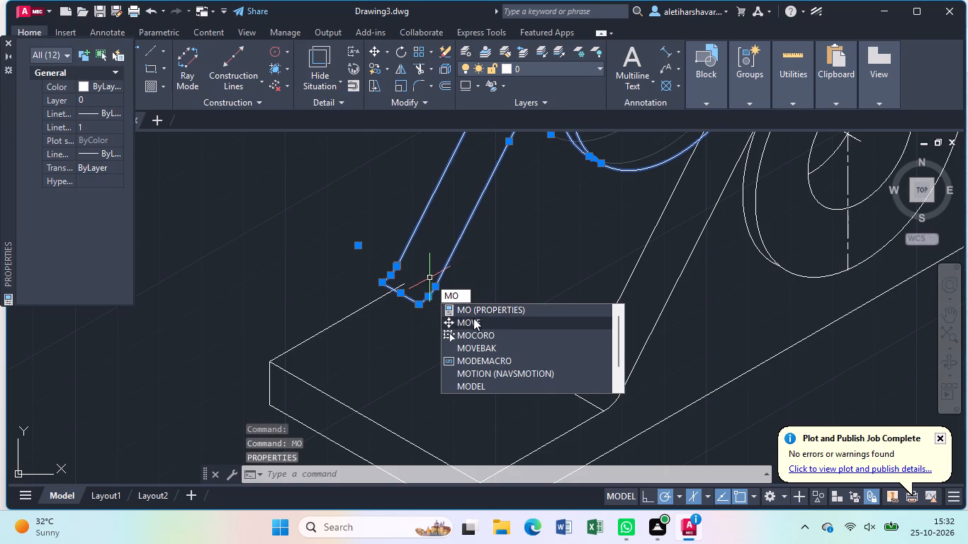
click(474, 319)
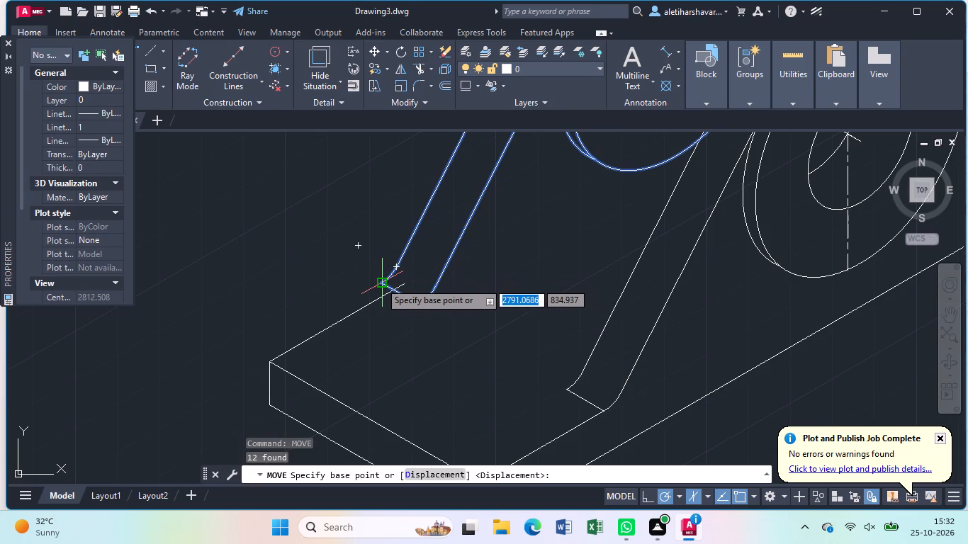
click(380, 282)
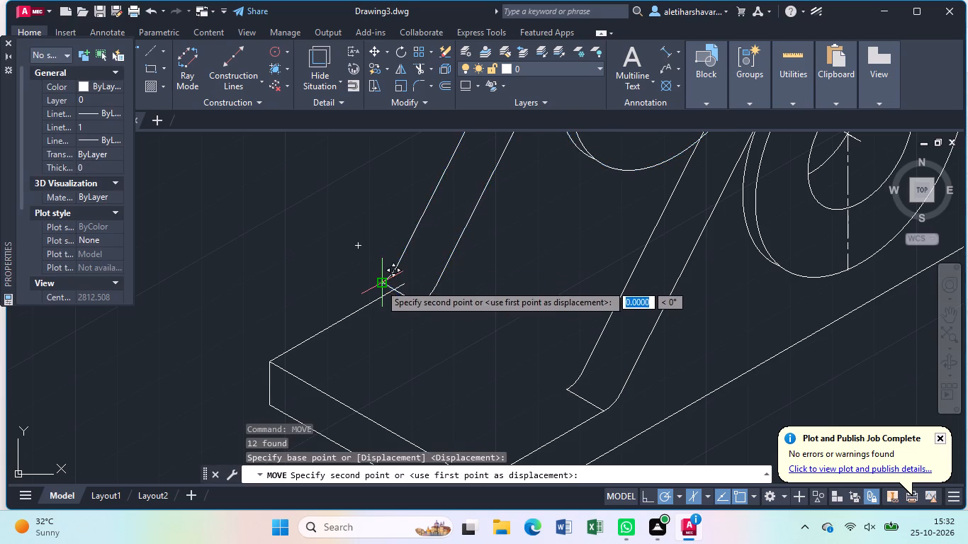
scroll(387, 295, up, 3)
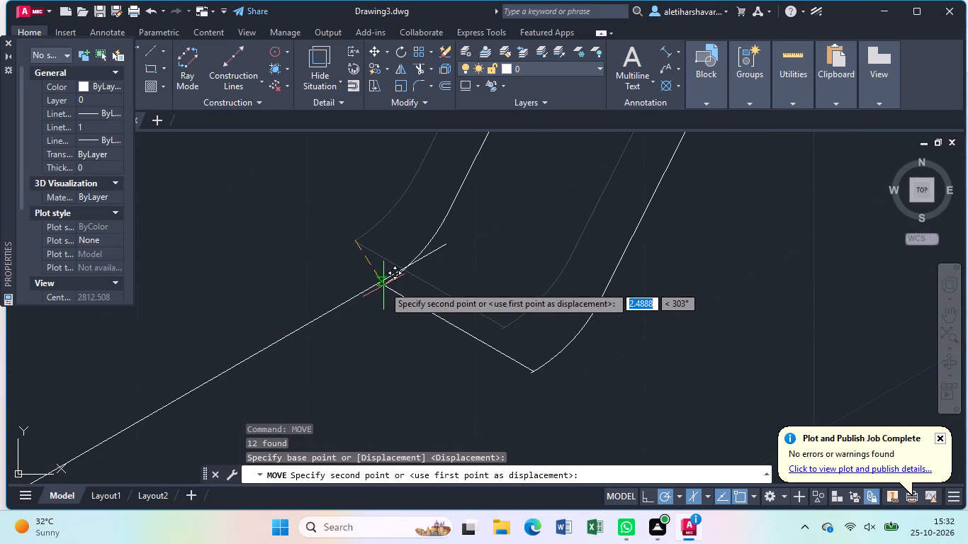
click(383, 280)
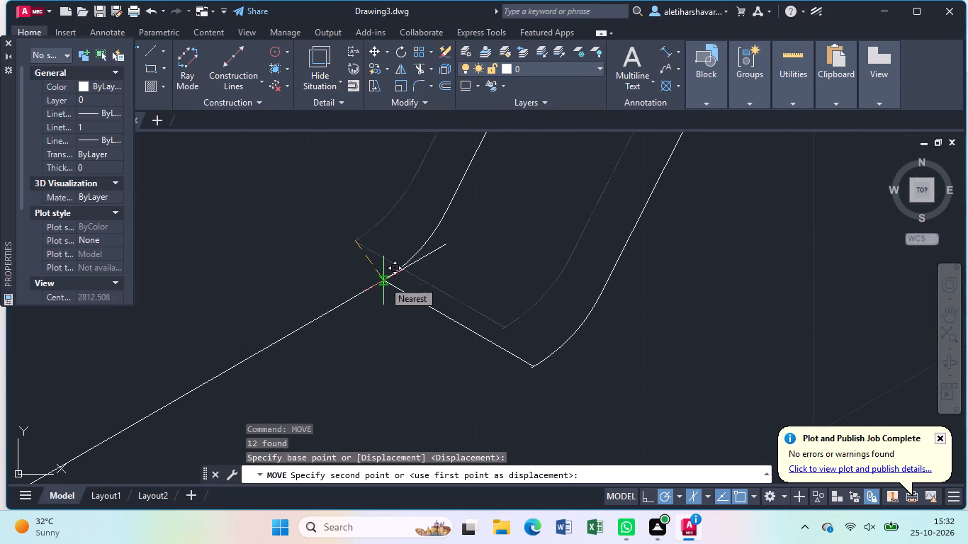
key(Escape)
scroll(354, 280, down, 3)
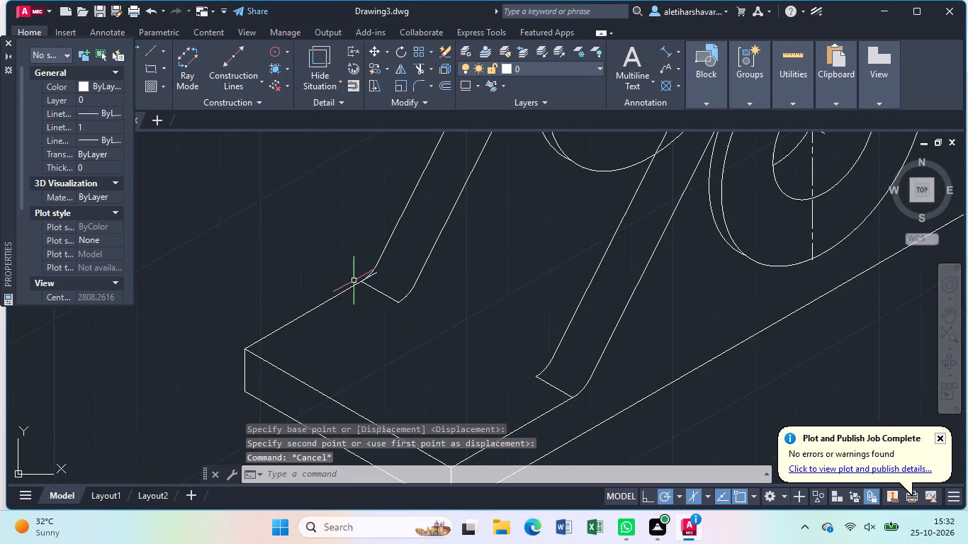
scroll(356, 288, down, 3)
scroll(356, 288, up, 1)
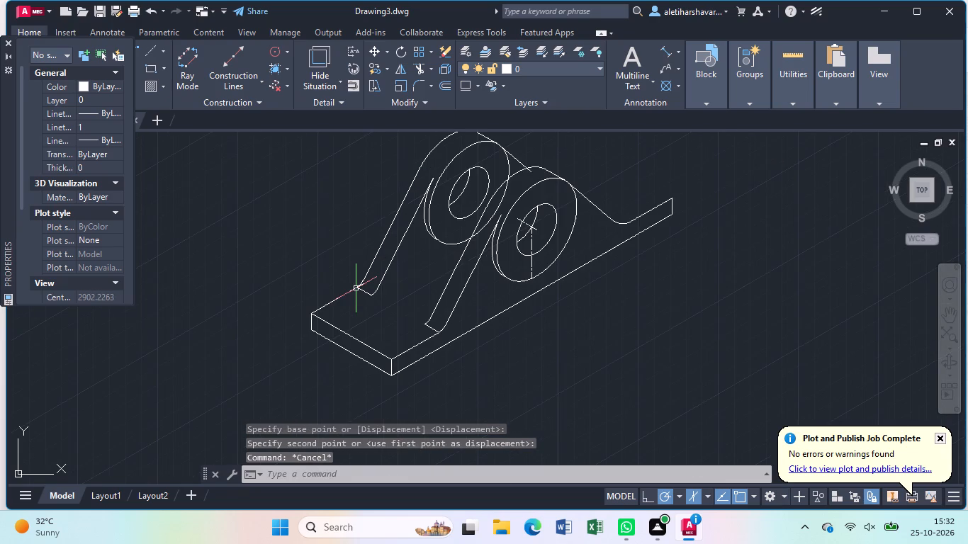
Trim the base's rear top edge past the rear web foot and the rear support's linework hidden behind the near cylinder.
text(tr)
key(Return)
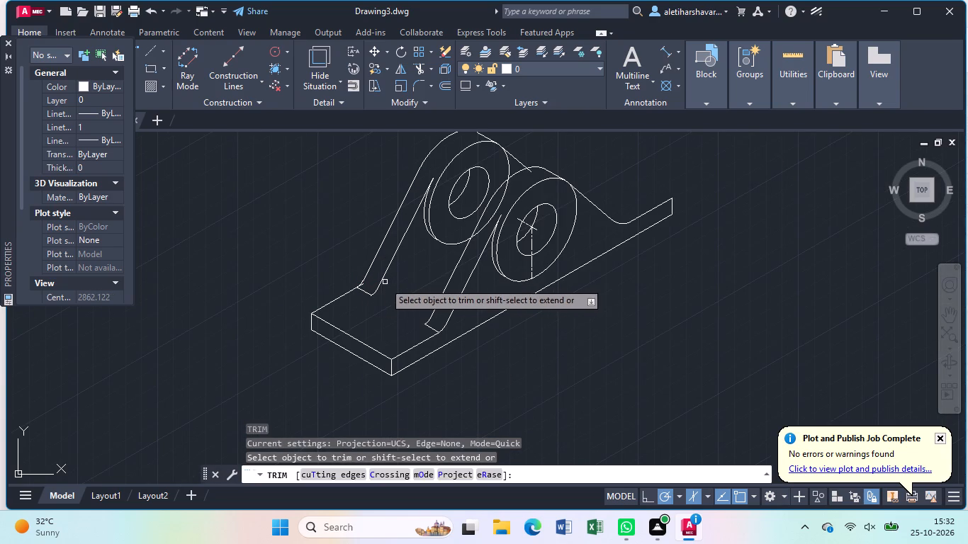
scroll(373, 282, up, 3)
click(314, 290)
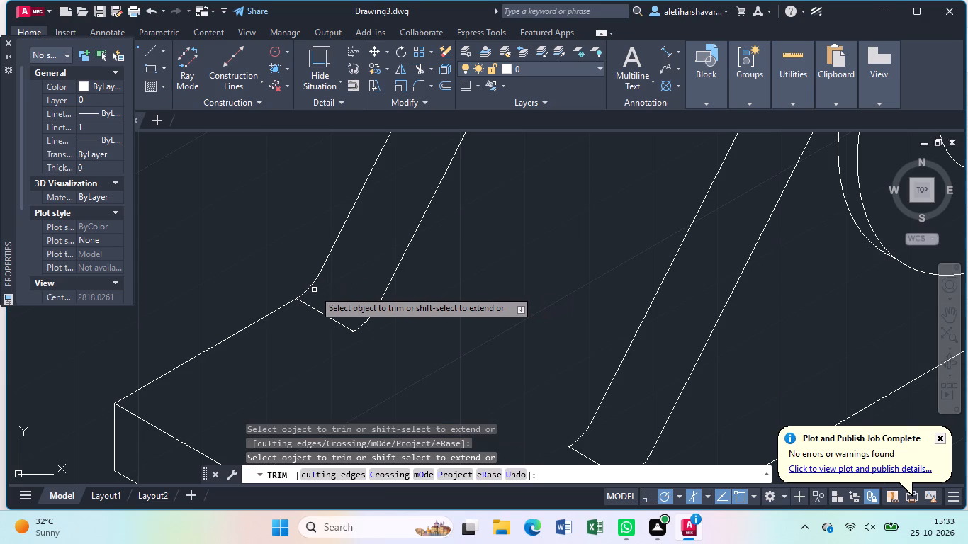
scroll(314, 289, down, 3)
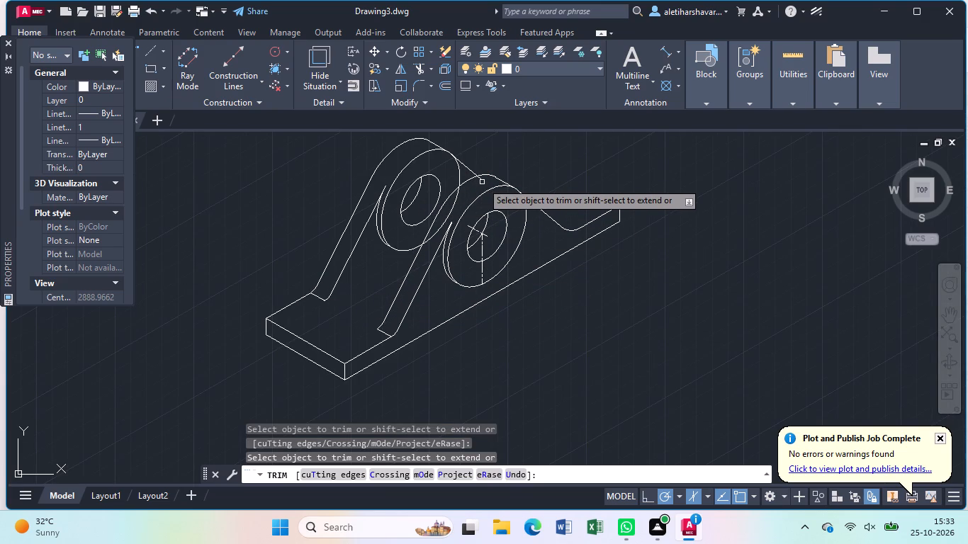
click(482, 179)
click(451, 205)
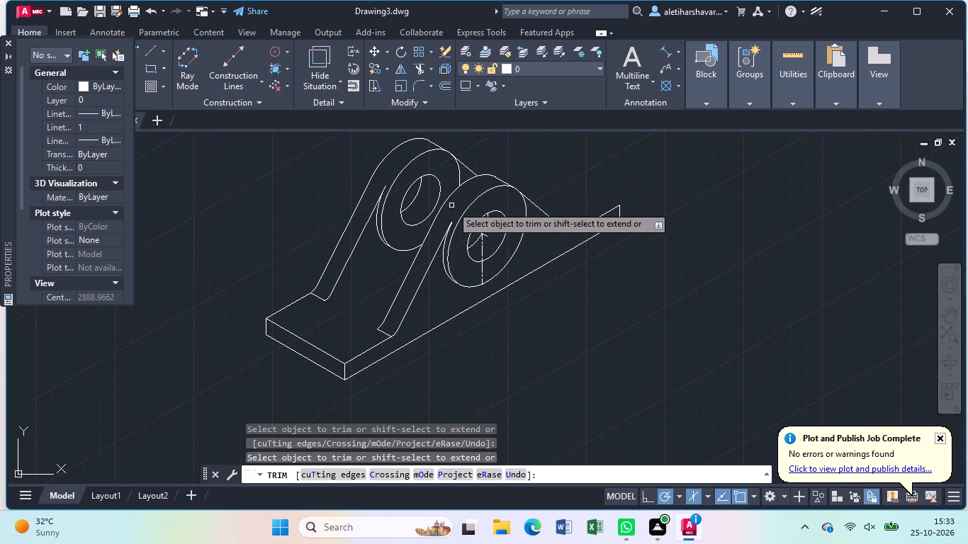
key(Escape)
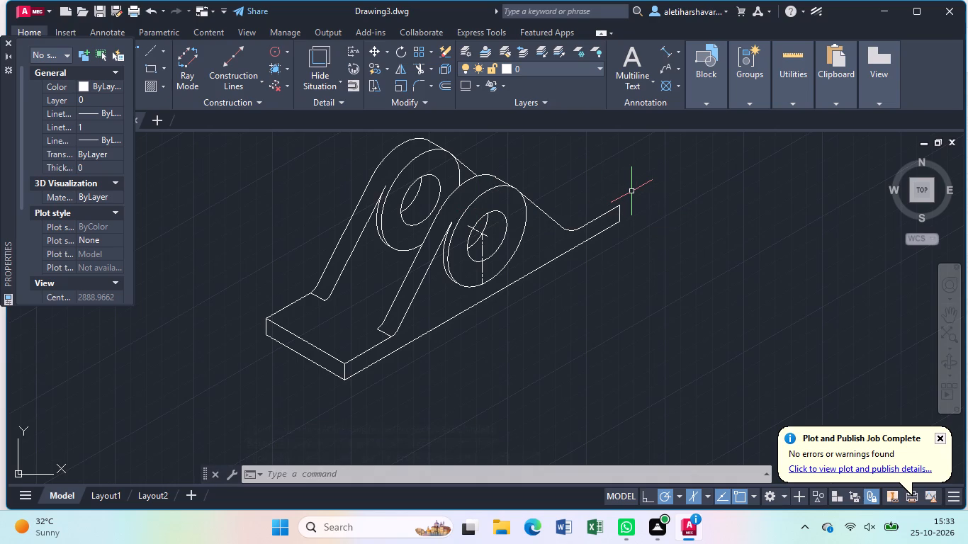
Remove the rear cylinder's outer ellipse, back arc, top tangent edge and the slanted line descending from it, using Trim.
text(tr)
key(Return)
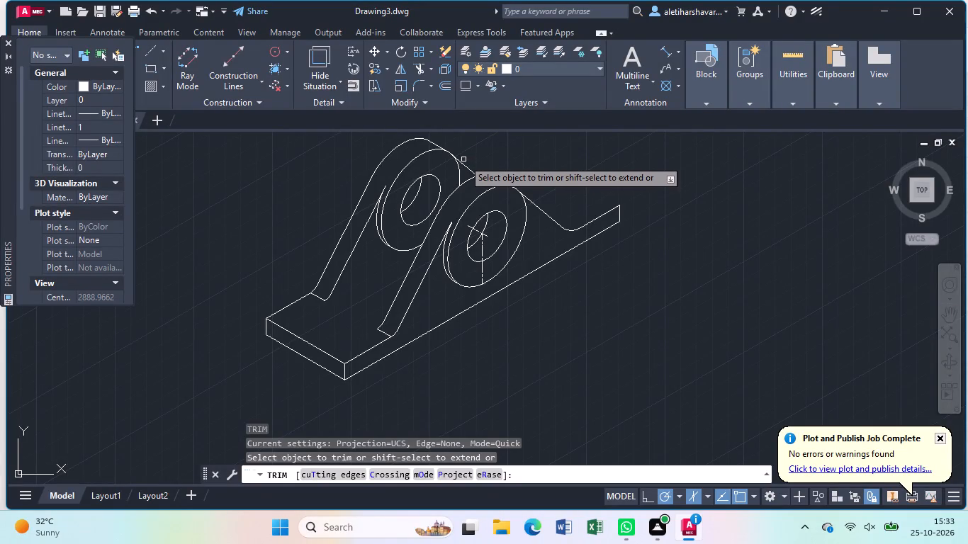
click(463, 164)
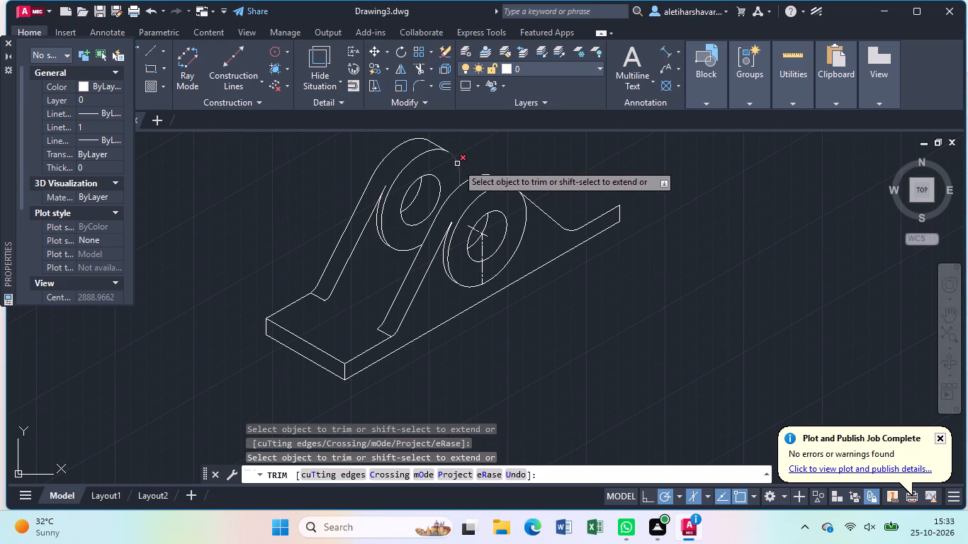
click(457, 164)
click(427, 152)
click(435, 146)
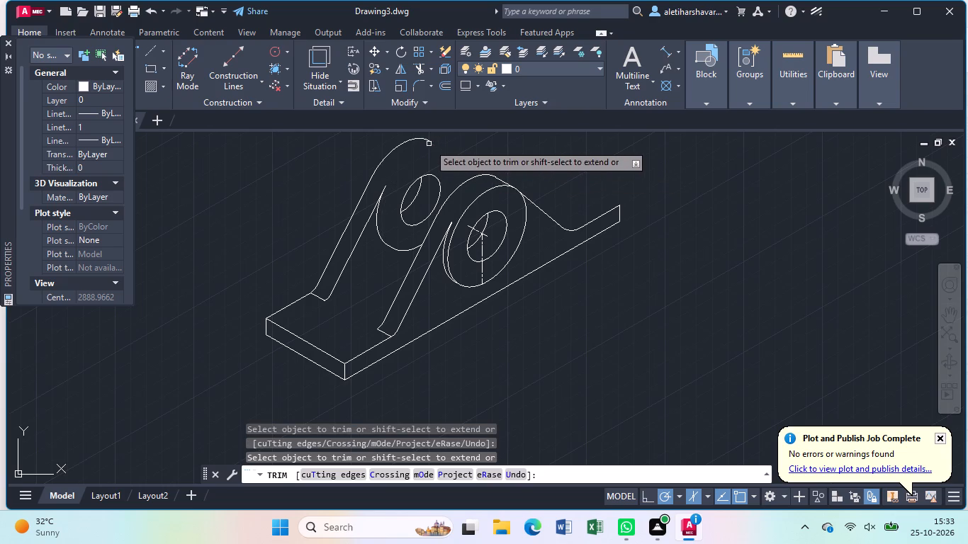
click(417, 139)
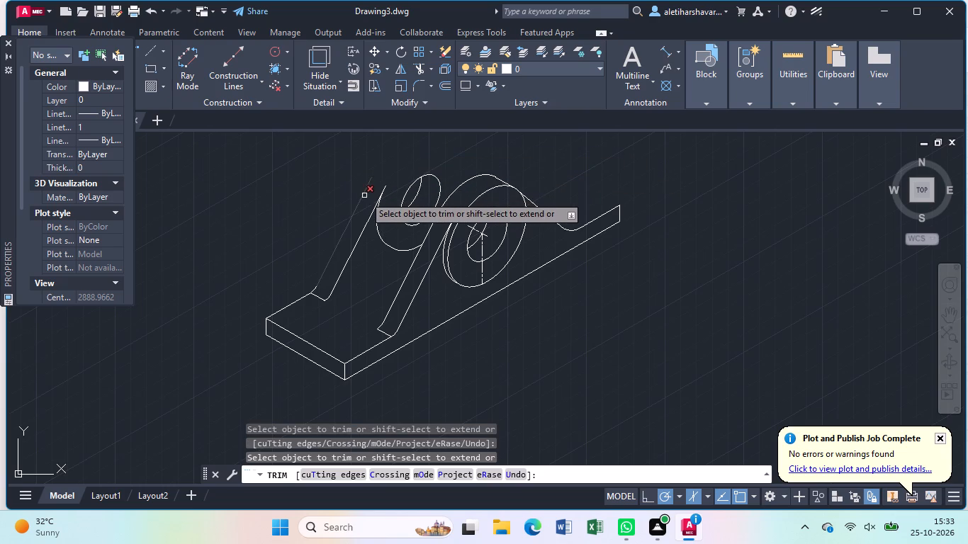
Remove the rear web's two slanted lines, its foot line and the front foot fillet arc with Trim.
click(364, 195)
click(374, 215)
click(376, 207)
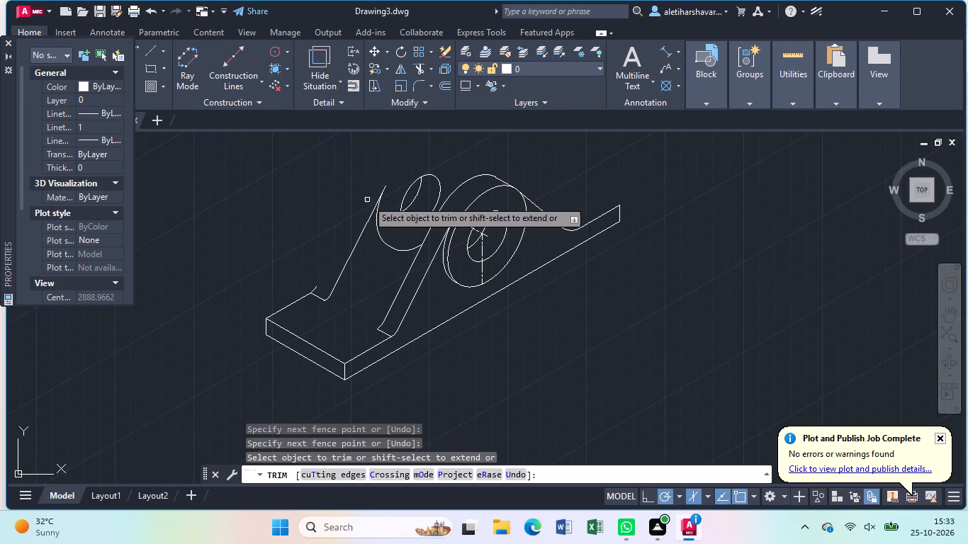
click(367, 200)
click(373, 238)
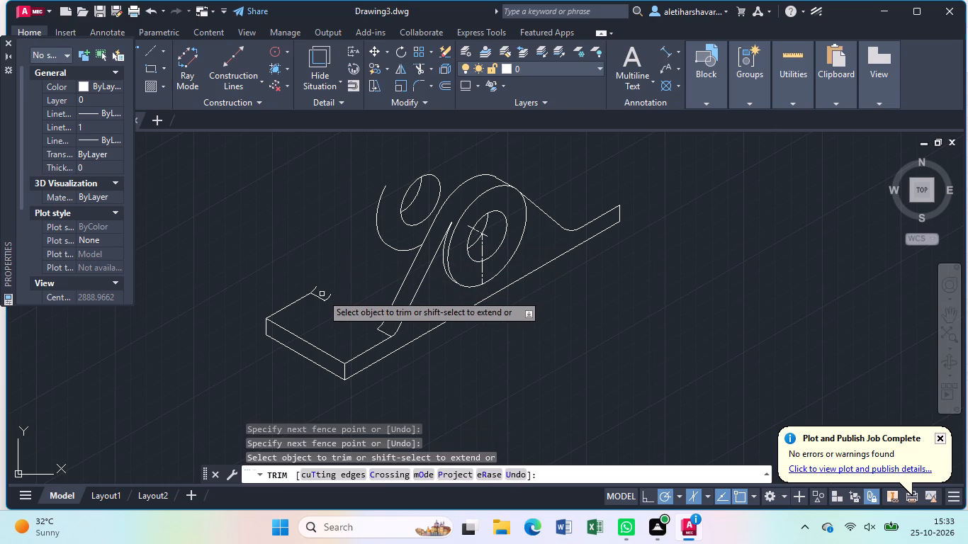
click(318, 301)
click(320, 280)
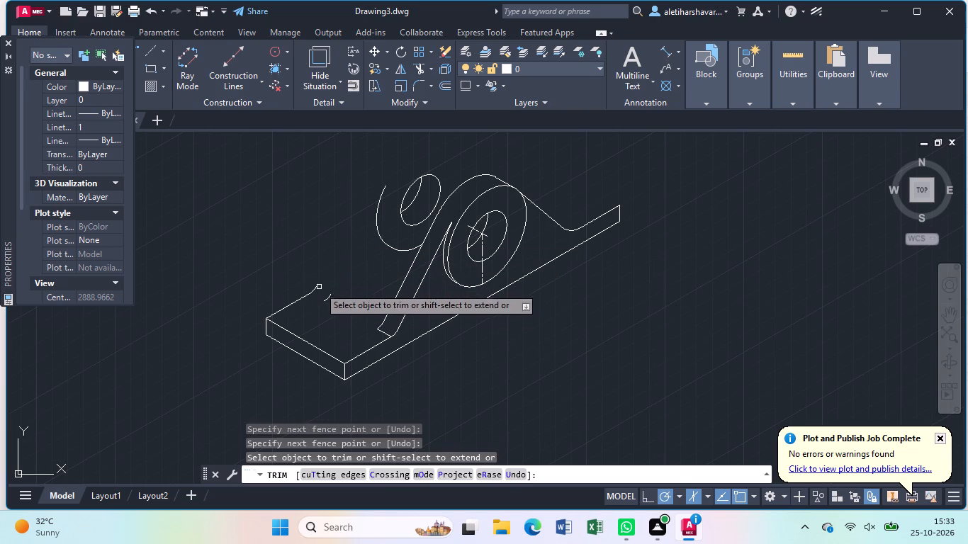
click(327, 298)
Remove the rear cylinder's remaining hole ellipse, inner hole arc and lower outline arcs with Trim fences.
click(365, 251)
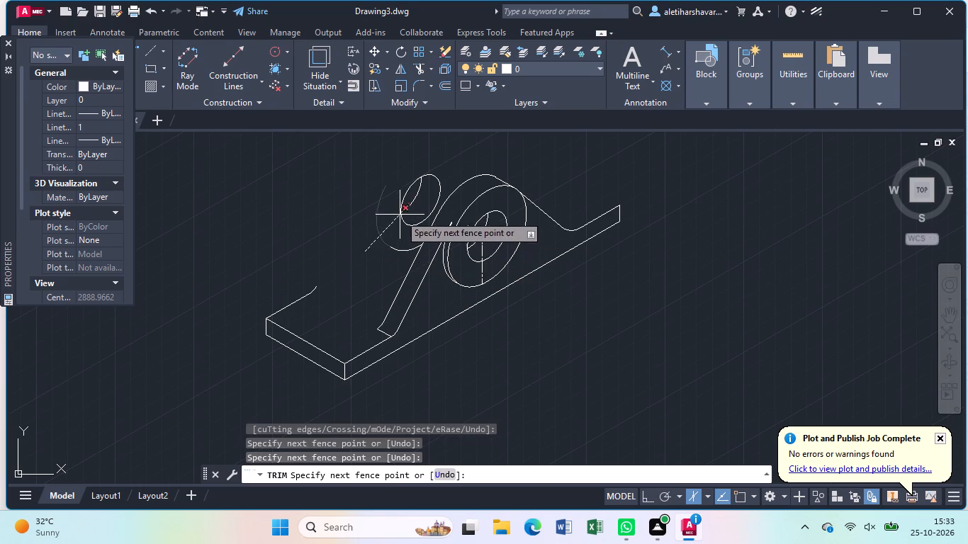
click(437, 183)
click(412, 170)
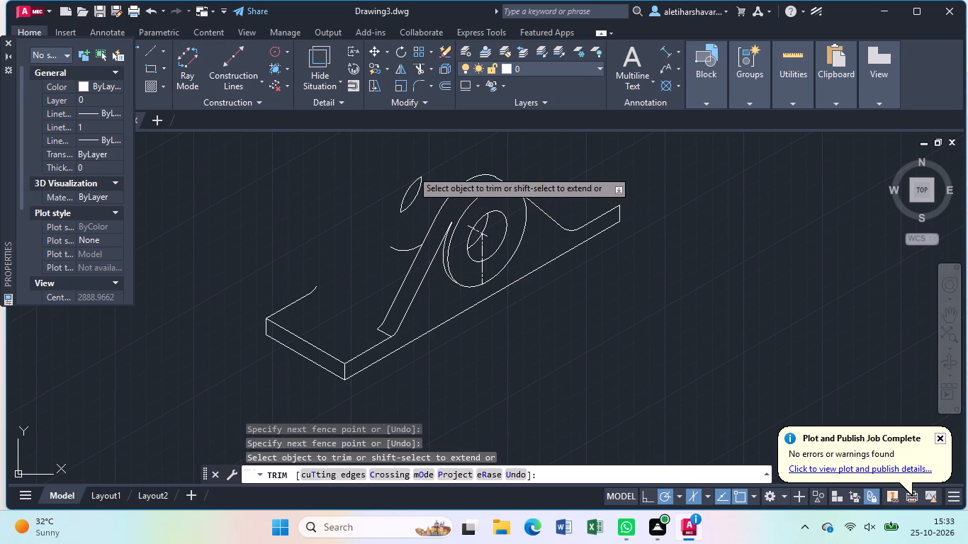
click(419, 205)
click(414, 234)
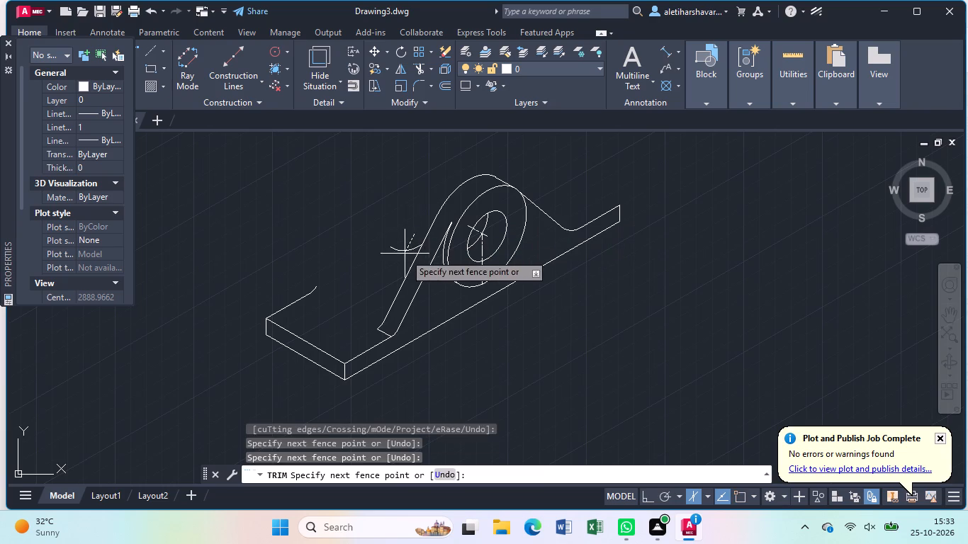
click(399, 263)
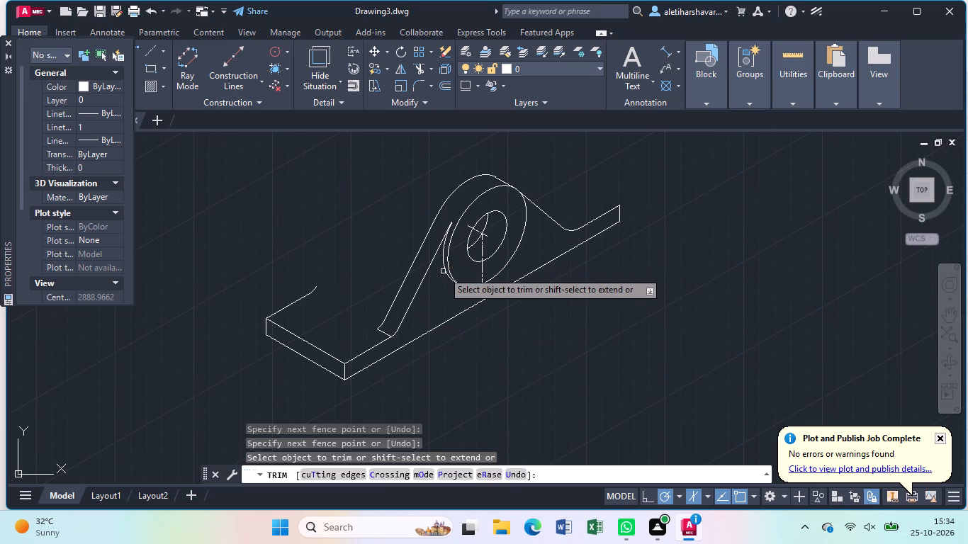
key(Escape)
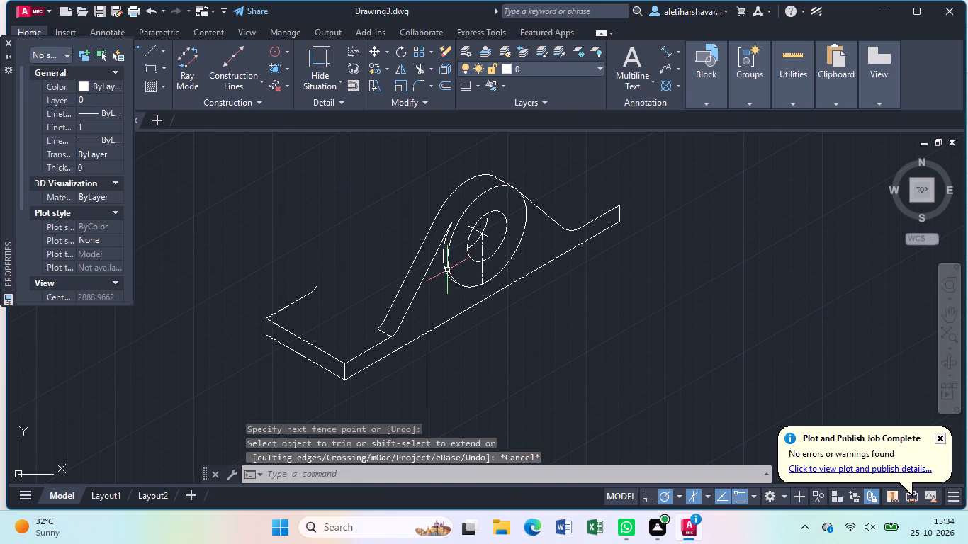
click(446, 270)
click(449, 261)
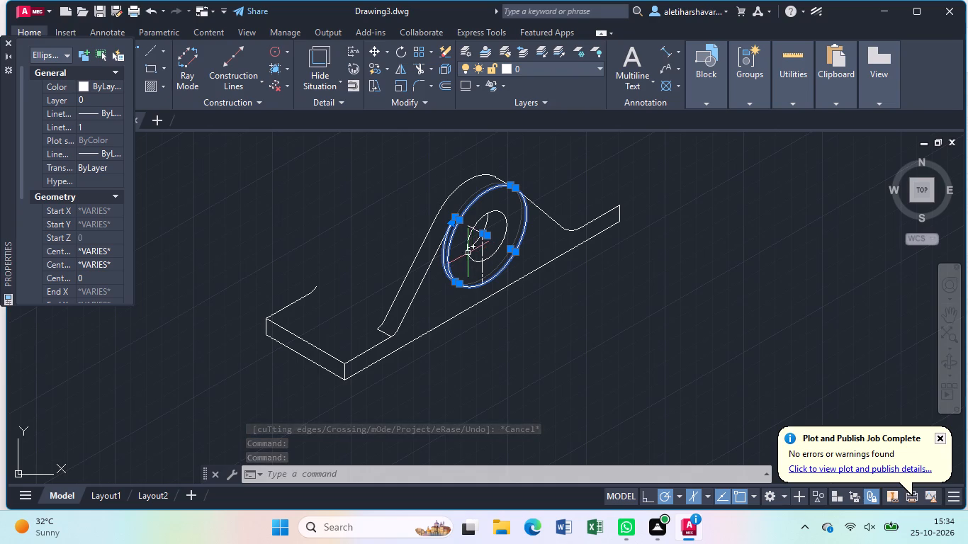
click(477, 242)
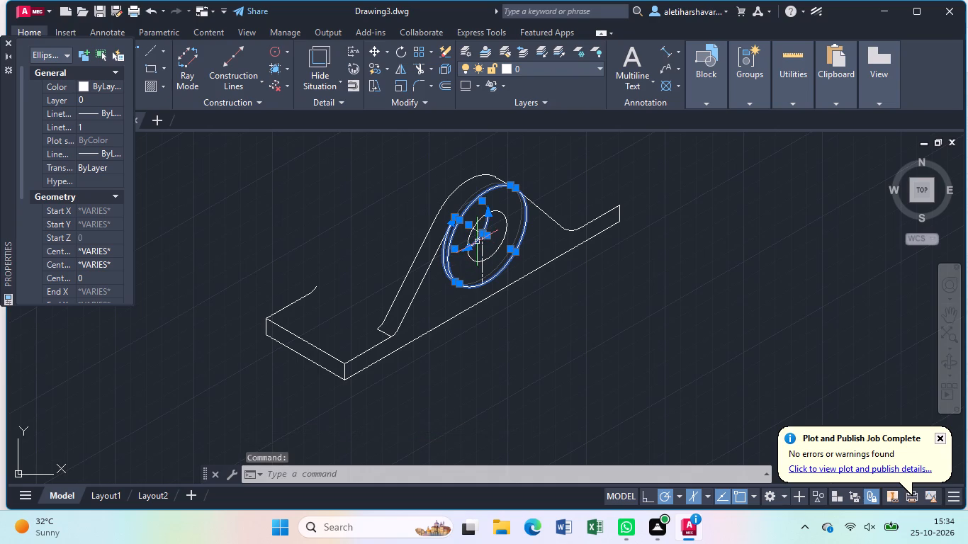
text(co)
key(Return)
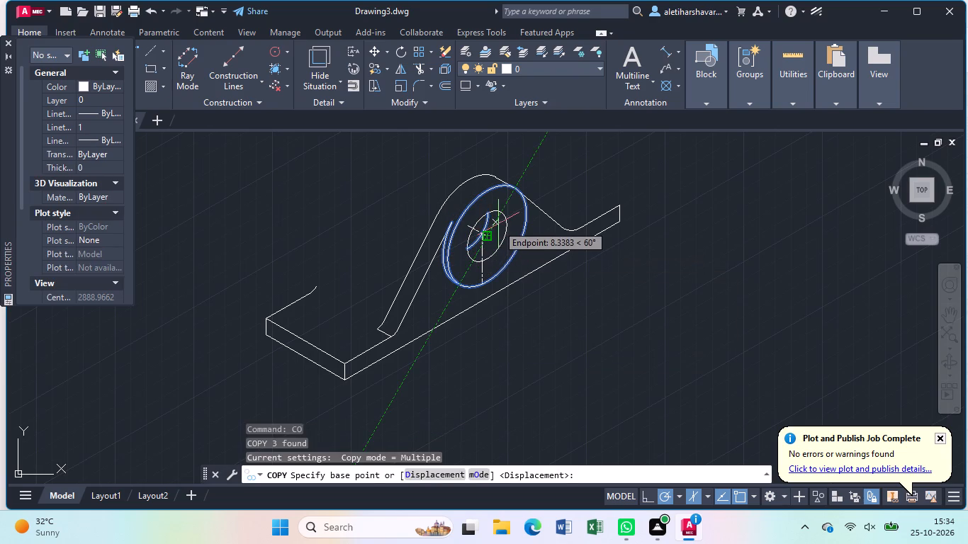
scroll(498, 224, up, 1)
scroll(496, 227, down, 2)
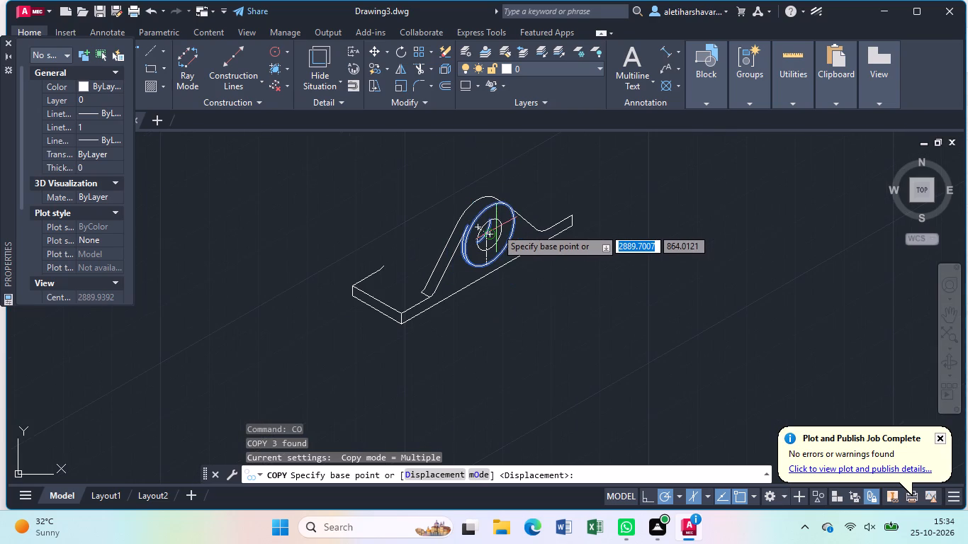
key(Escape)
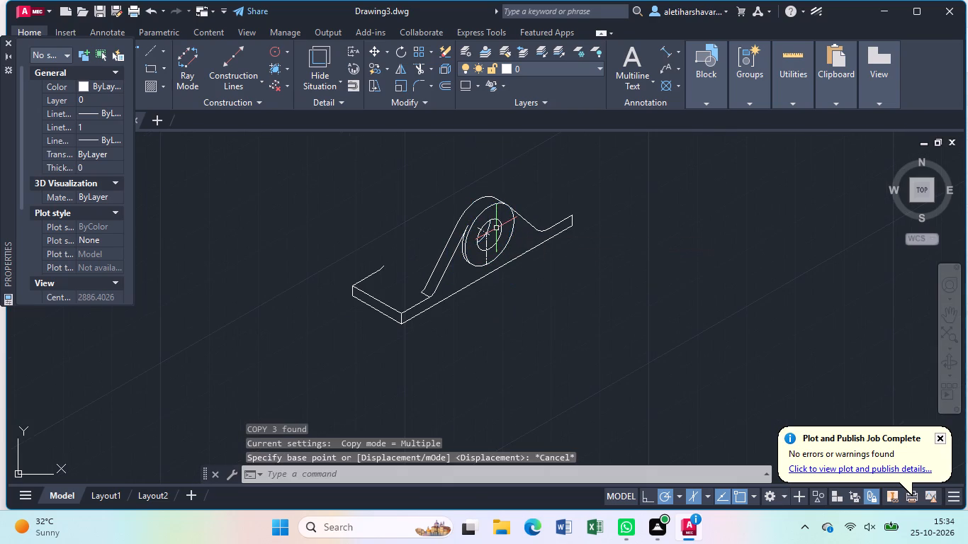
Draw a 32-unit line at 150° from the rear end of the near cylinder's axis centre line.
key(l)
key(Return)
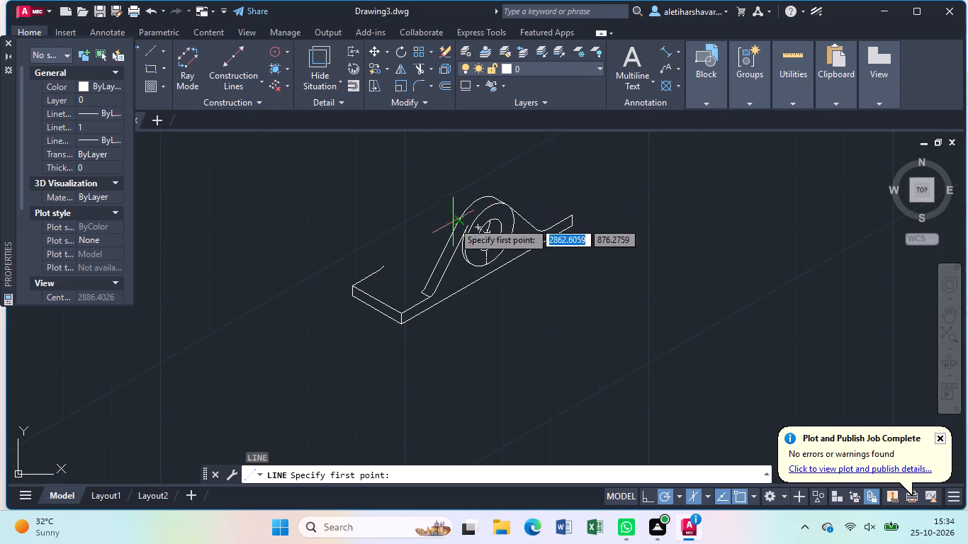
scroll(483, 227, up, 3)
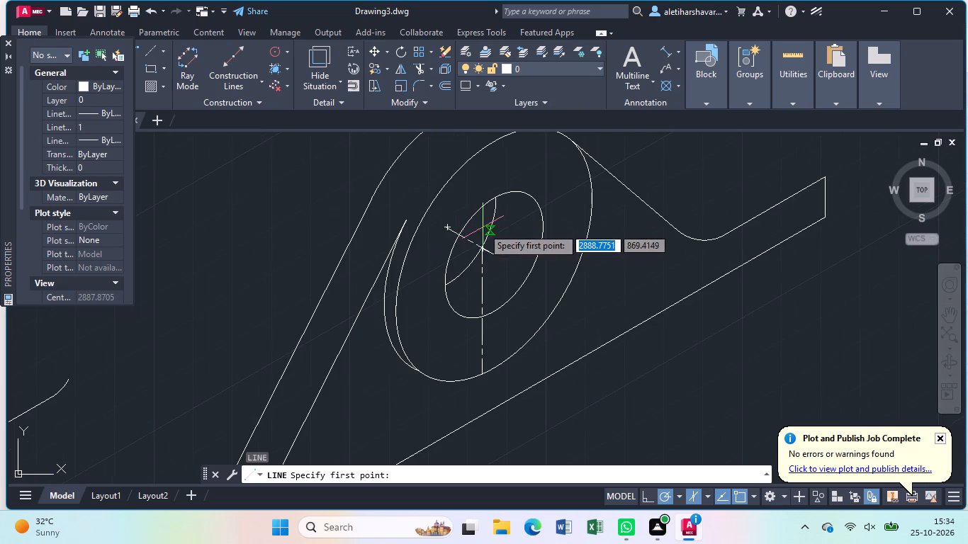
click(449, 225)
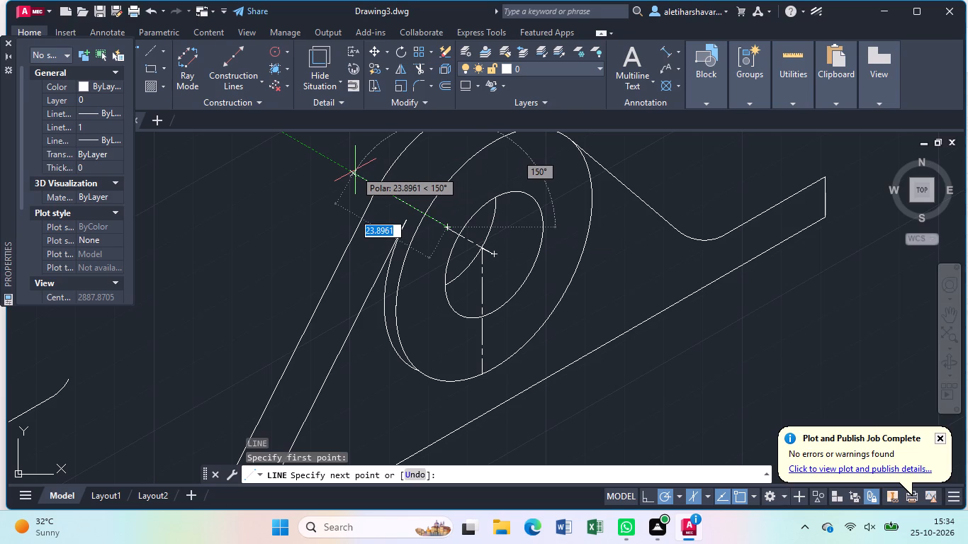
key(3)
key(2)
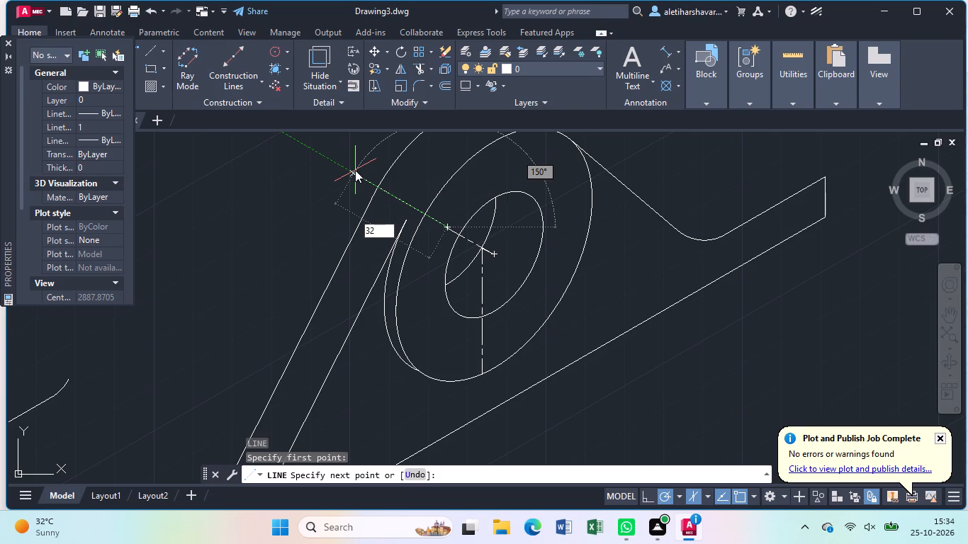
key(Return)
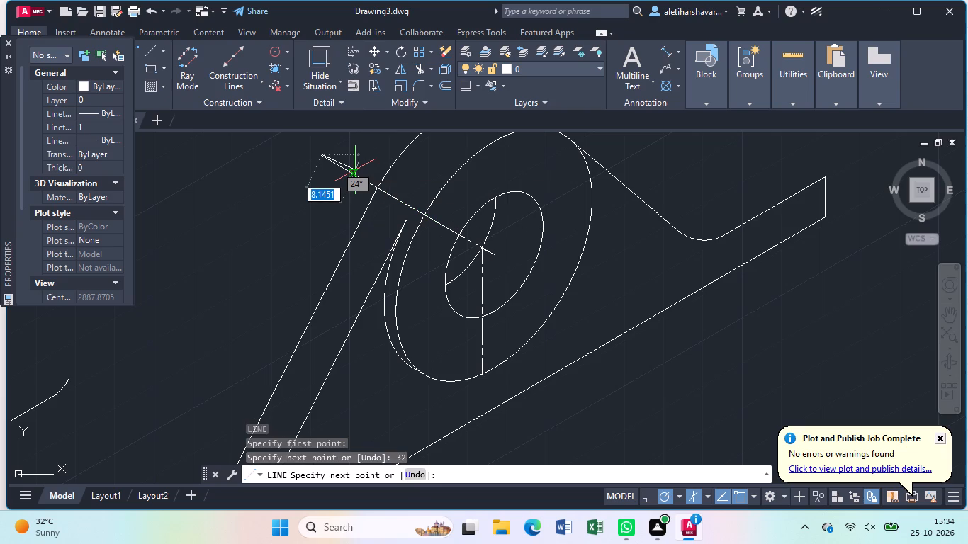
key(Escape)
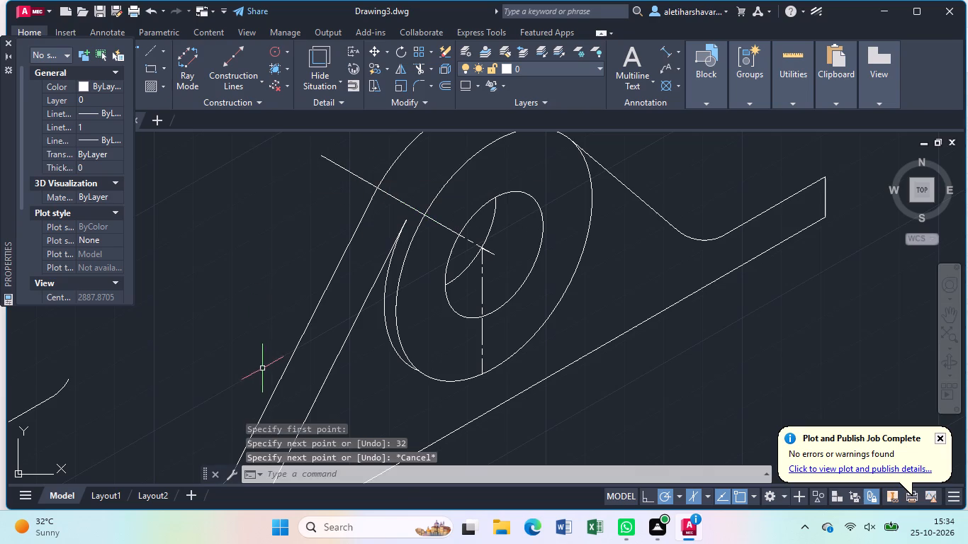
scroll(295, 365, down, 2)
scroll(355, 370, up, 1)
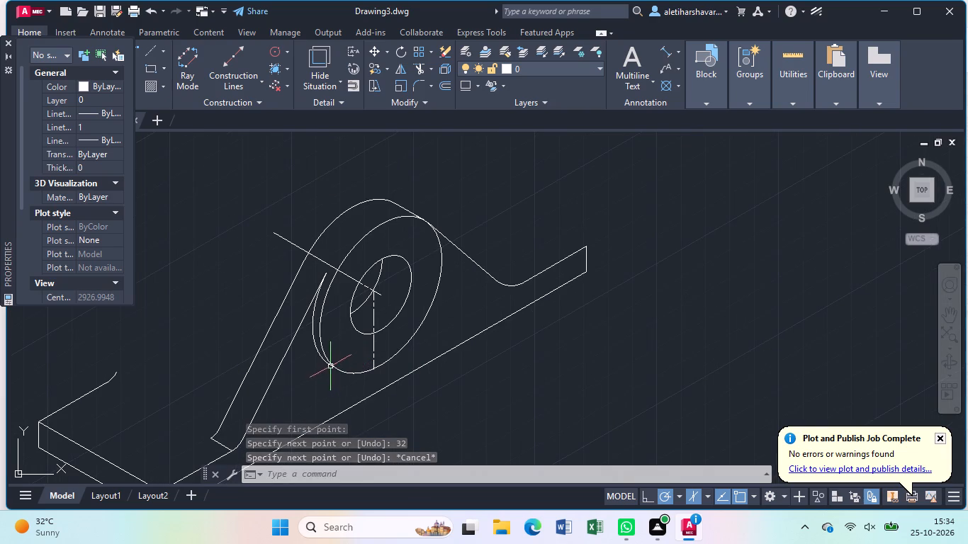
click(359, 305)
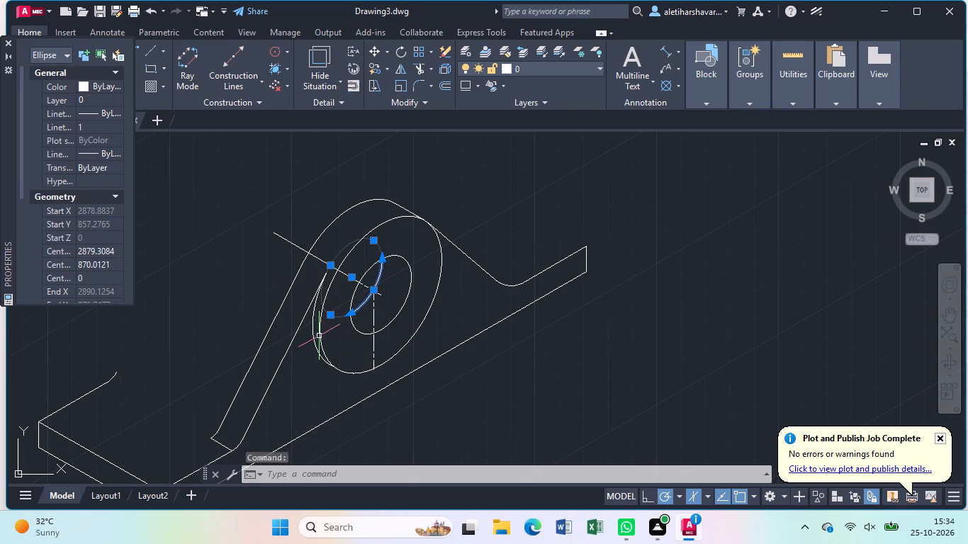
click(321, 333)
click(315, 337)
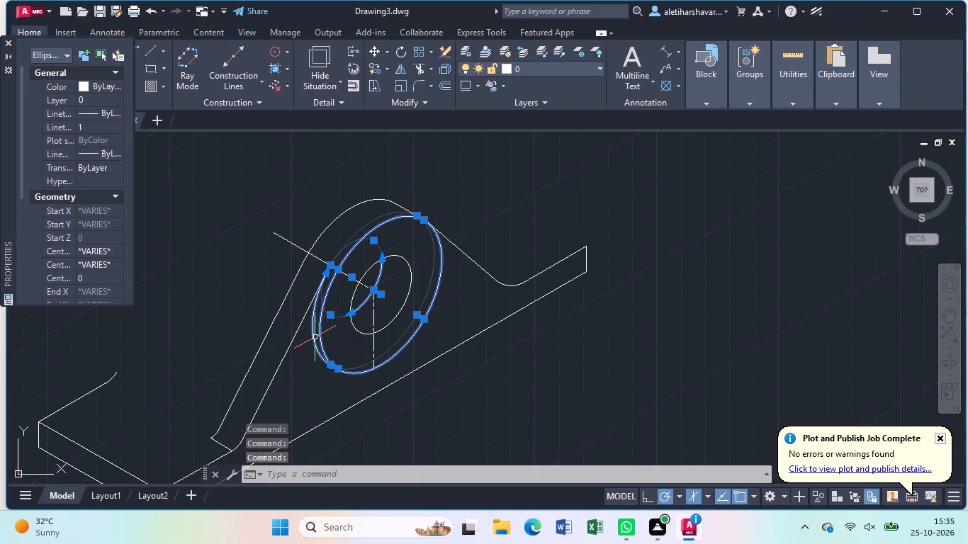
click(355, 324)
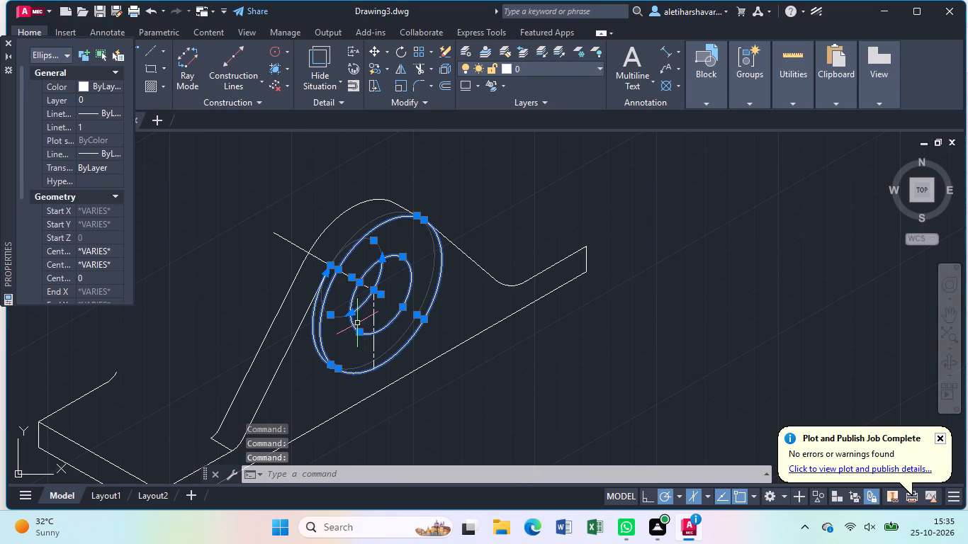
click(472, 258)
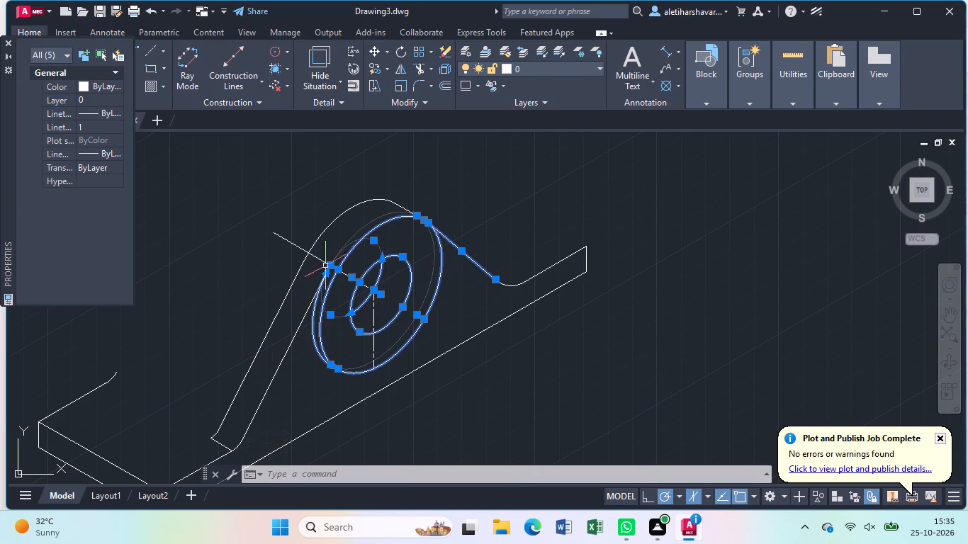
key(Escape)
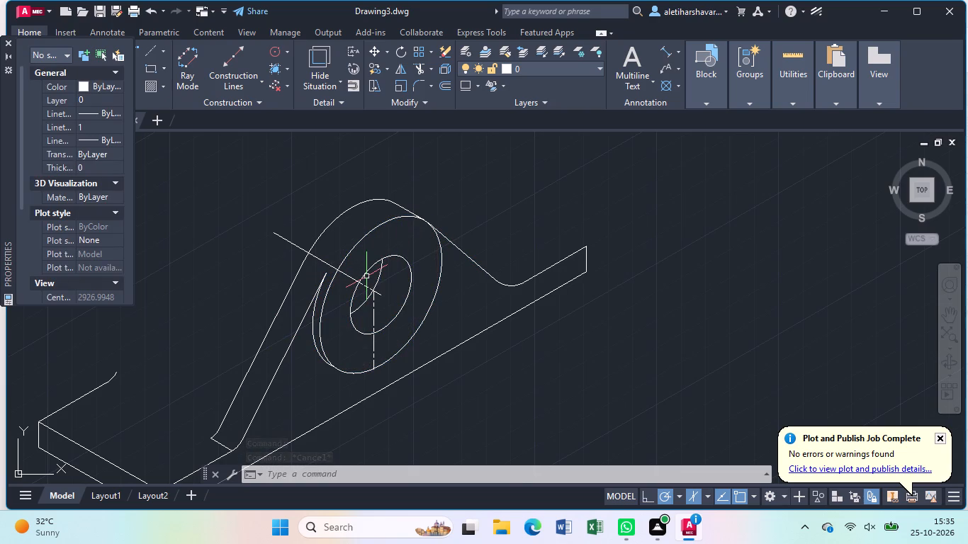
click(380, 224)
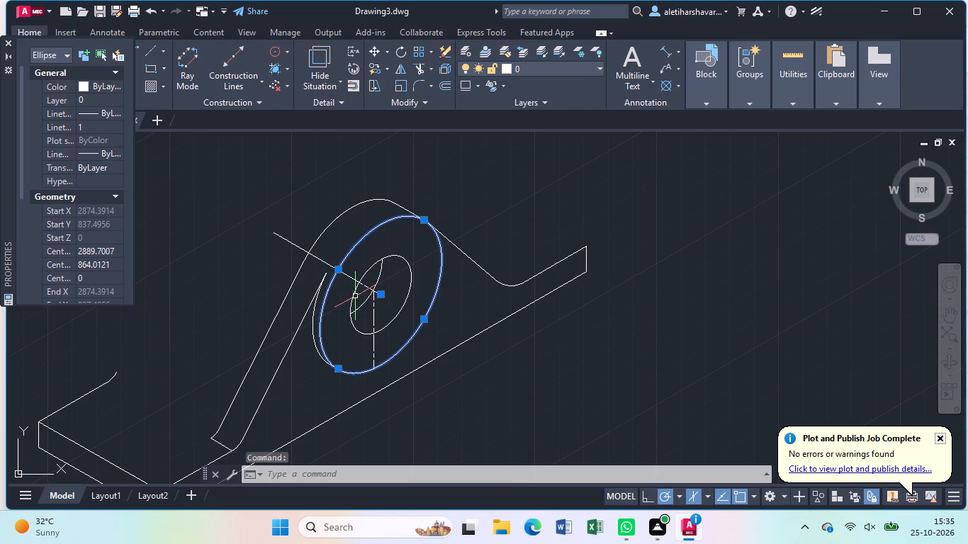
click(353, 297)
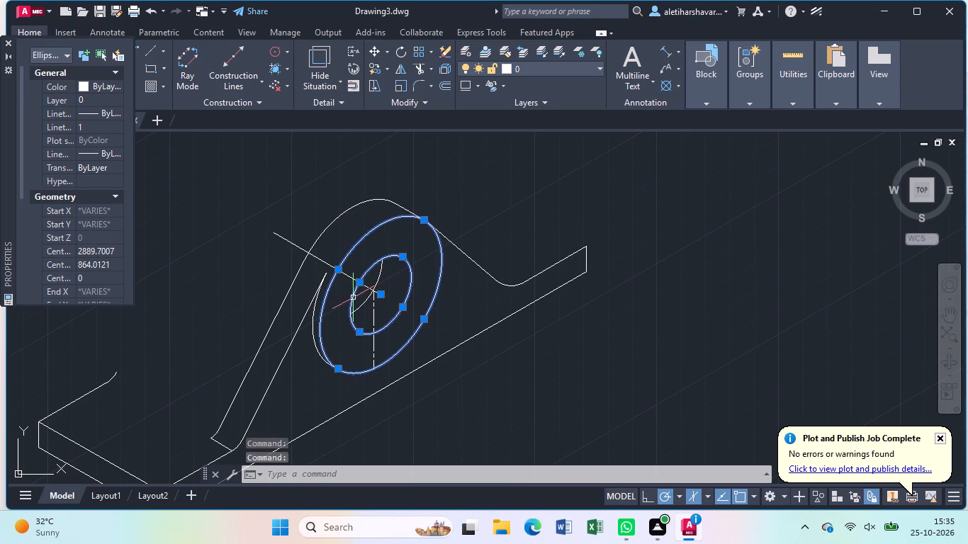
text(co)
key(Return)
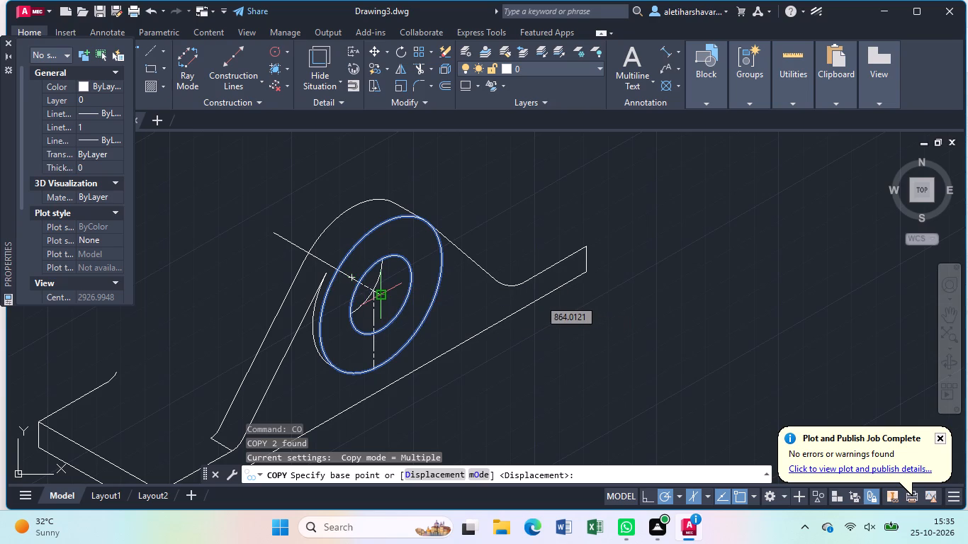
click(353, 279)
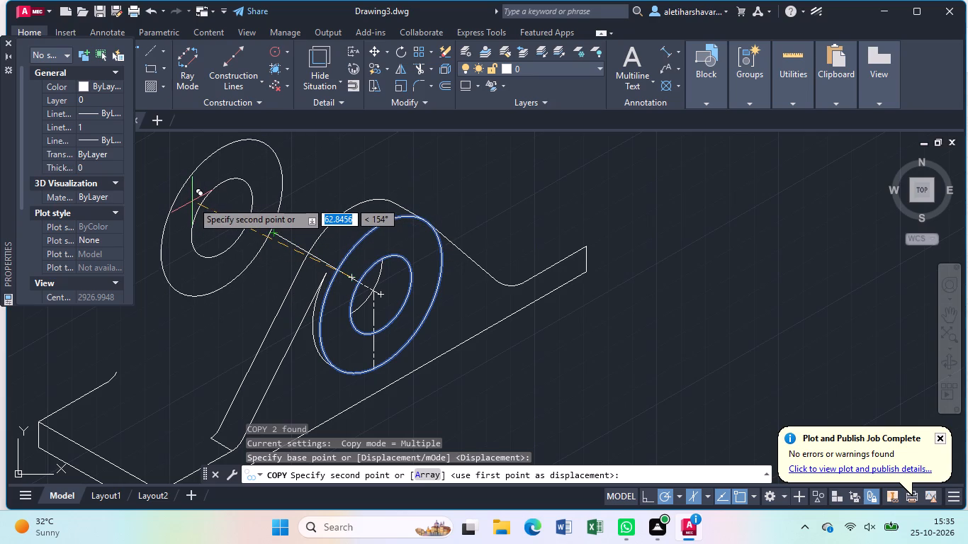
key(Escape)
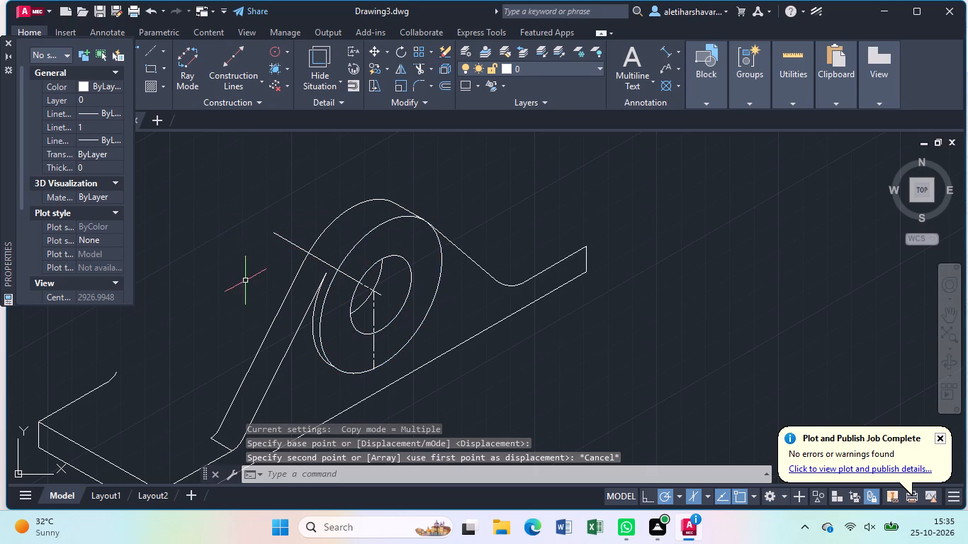
Copy the near cylinder's outer and hole ellipses from their centre to the rear end of the 32-unit line, 44 units at 150°.
click(398, 214)
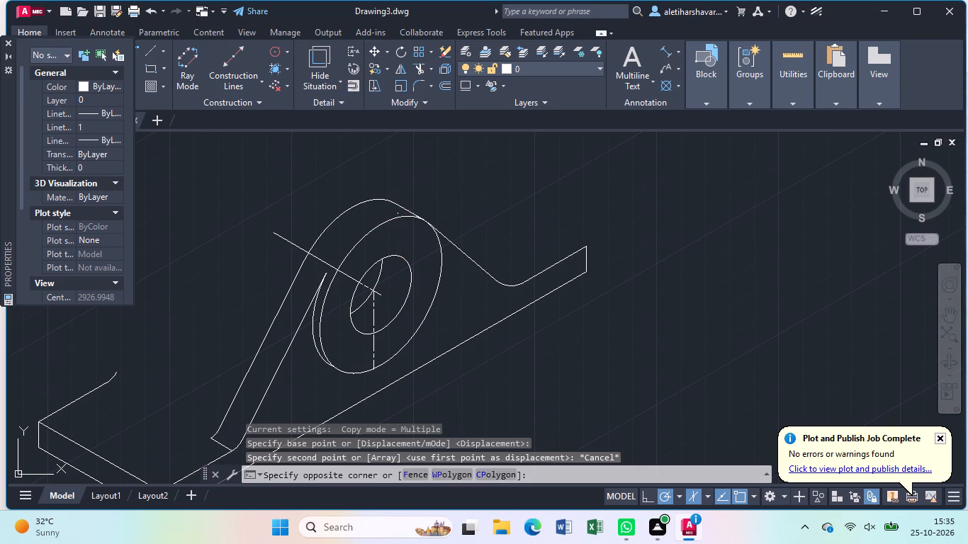
click(398, 256)
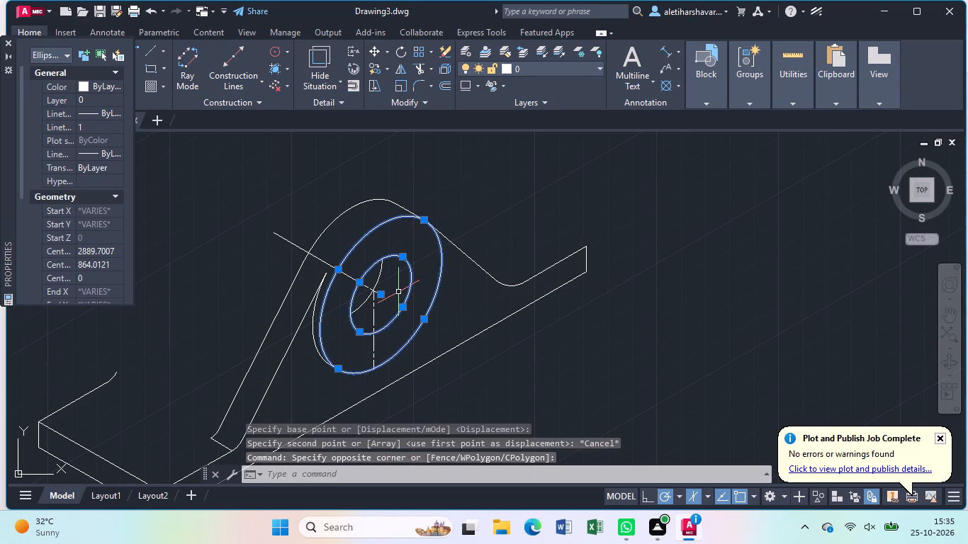
text(co)
key(Return)
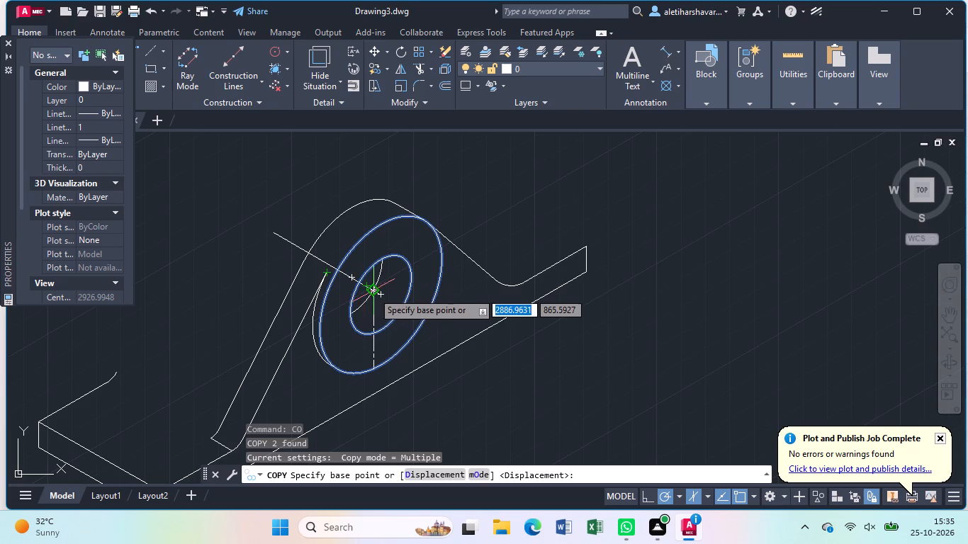
click(382, 296)
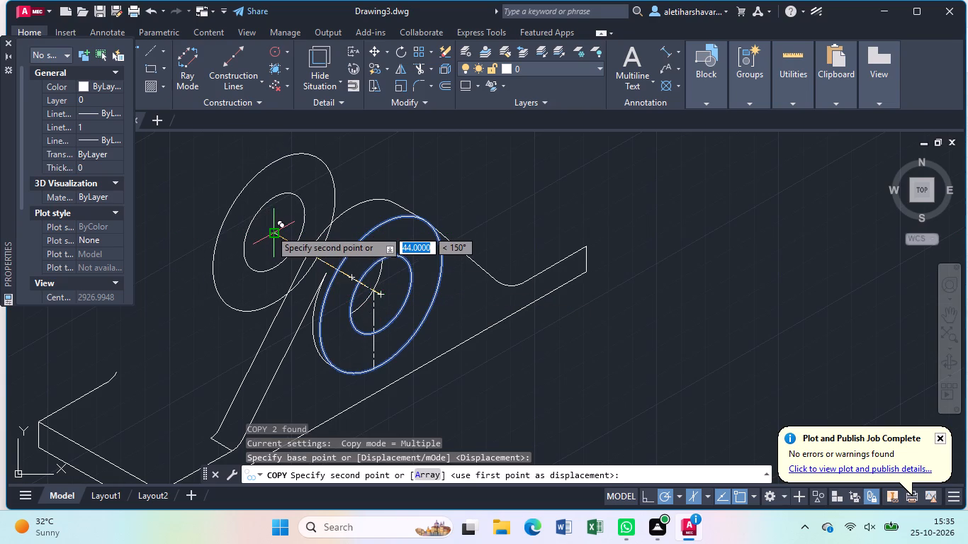
click(270, 229)
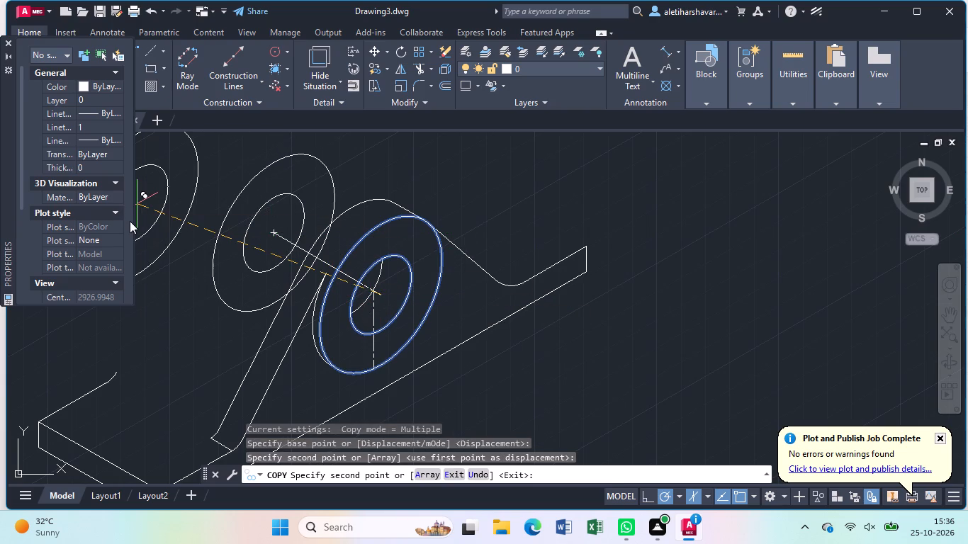
key(Escape)
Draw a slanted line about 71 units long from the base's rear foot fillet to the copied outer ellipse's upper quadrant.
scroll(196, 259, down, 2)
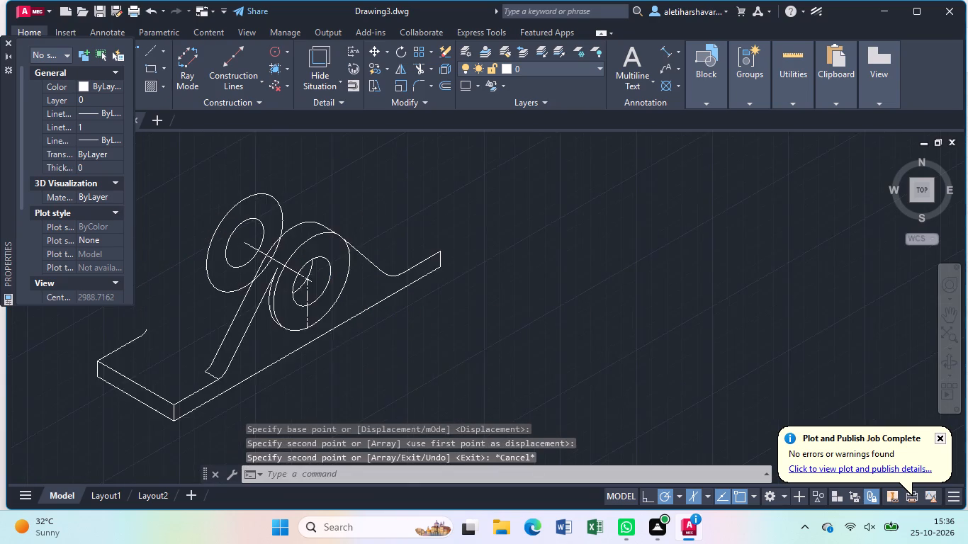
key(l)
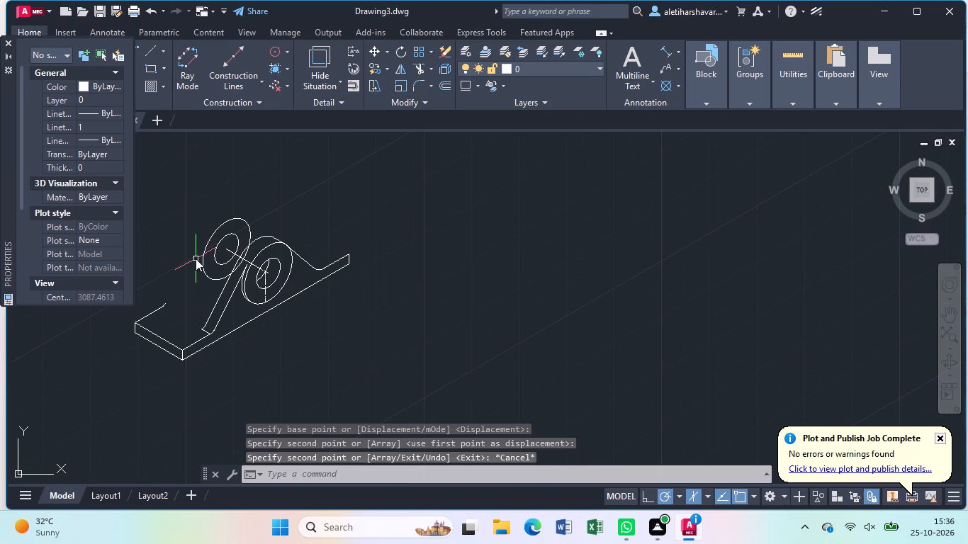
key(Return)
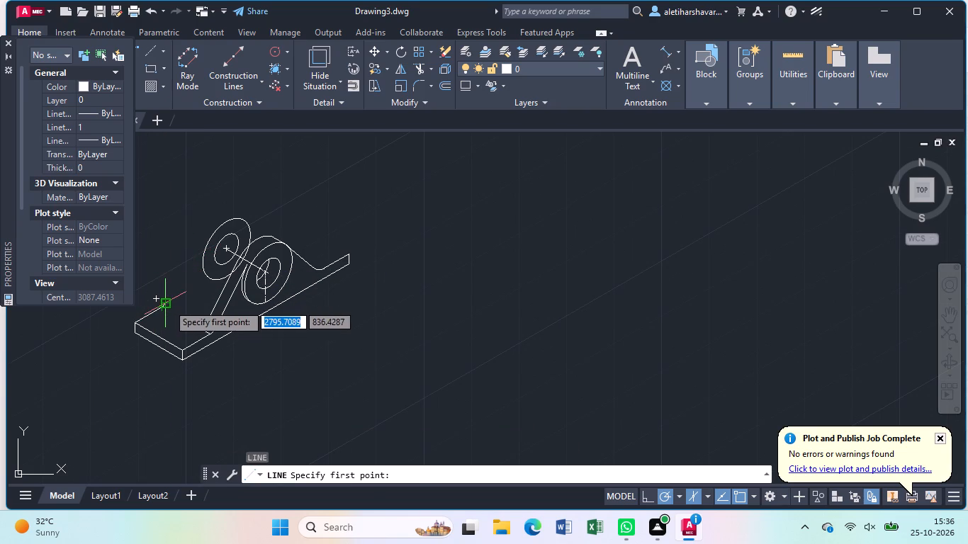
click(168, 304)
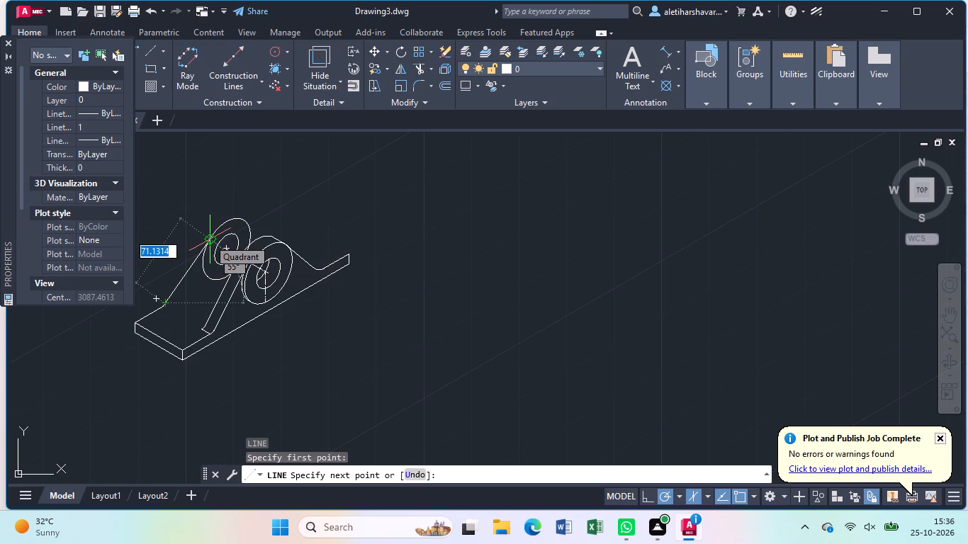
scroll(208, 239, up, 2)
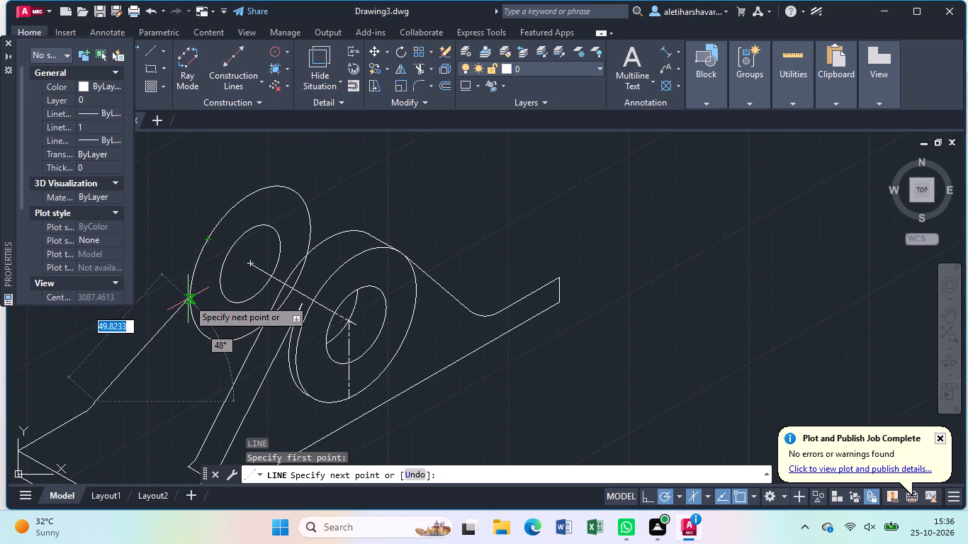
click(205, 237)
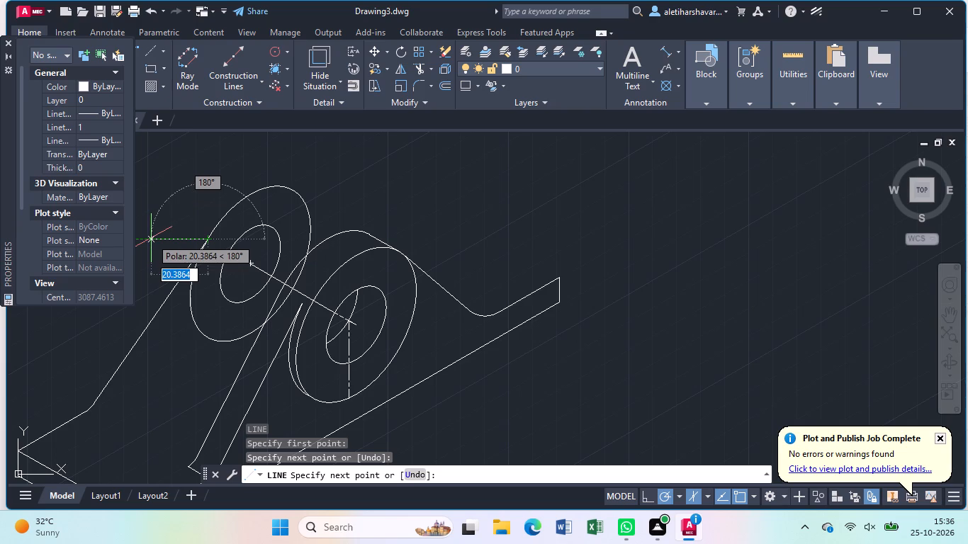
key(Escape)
Trim the portion of the copied outer ellipse hidden behind the near cylinder and its web.
scroll(171, 263, down, 1)
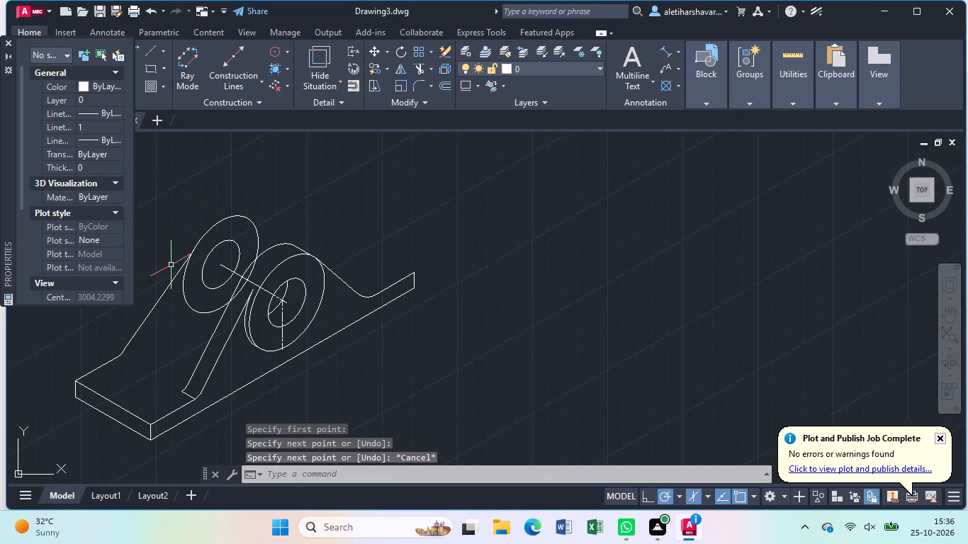
text(tr)
key(Return)
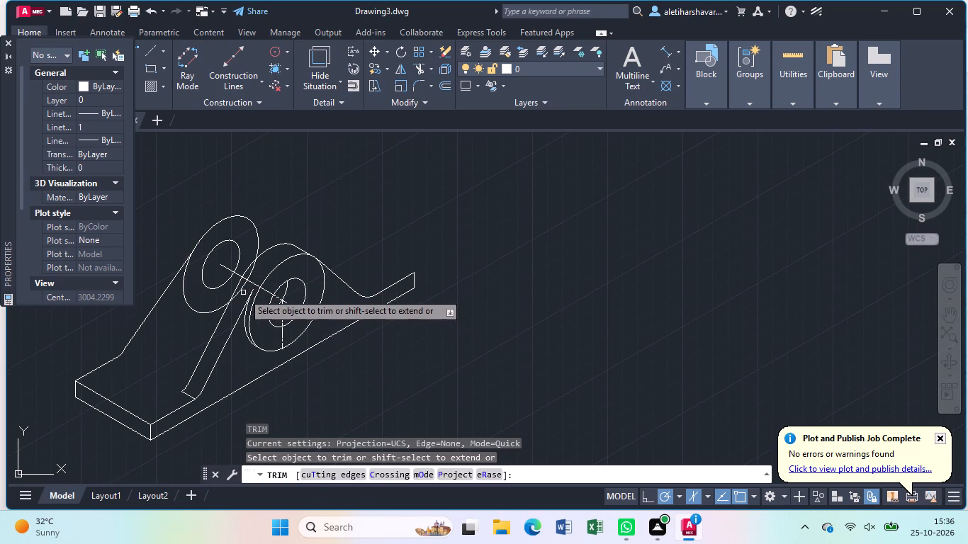
click(239, 290)
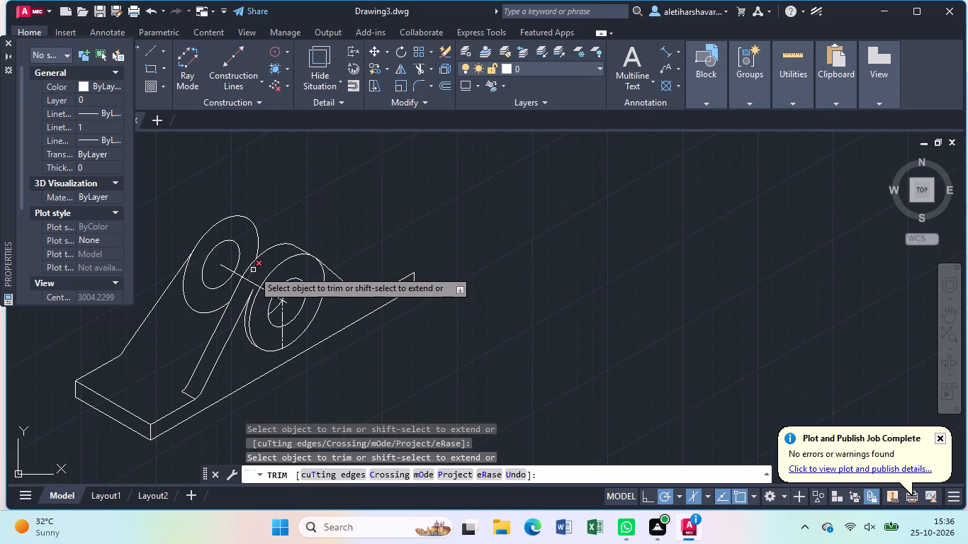
click(253, 270)
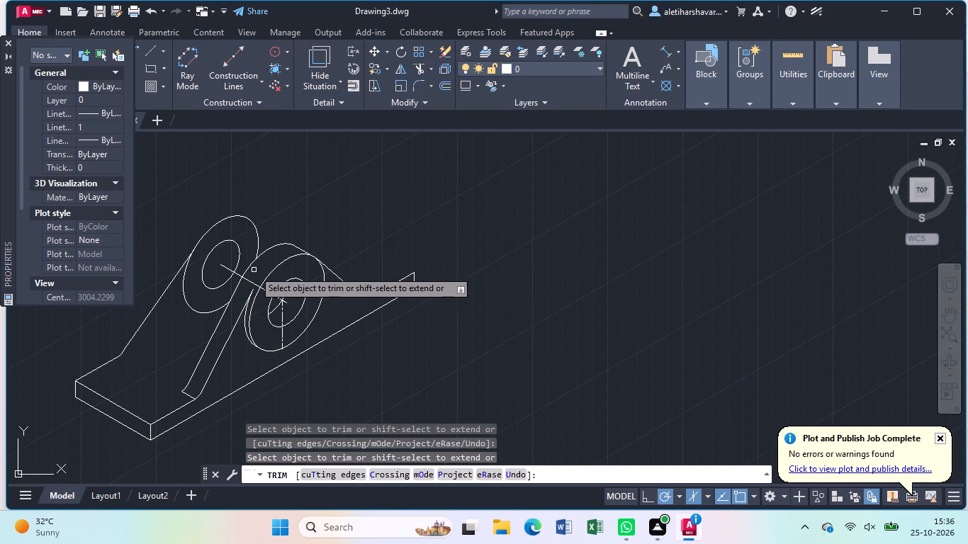
key(Escape)
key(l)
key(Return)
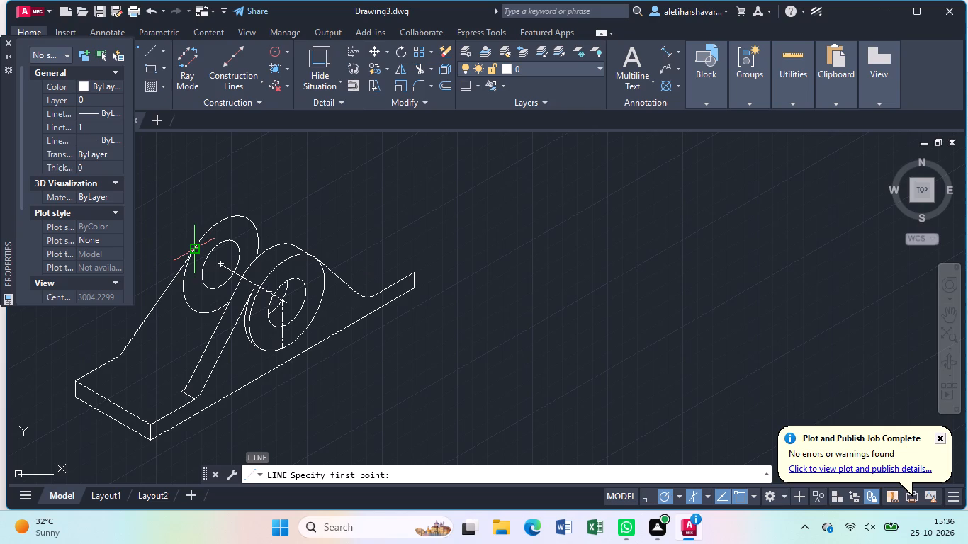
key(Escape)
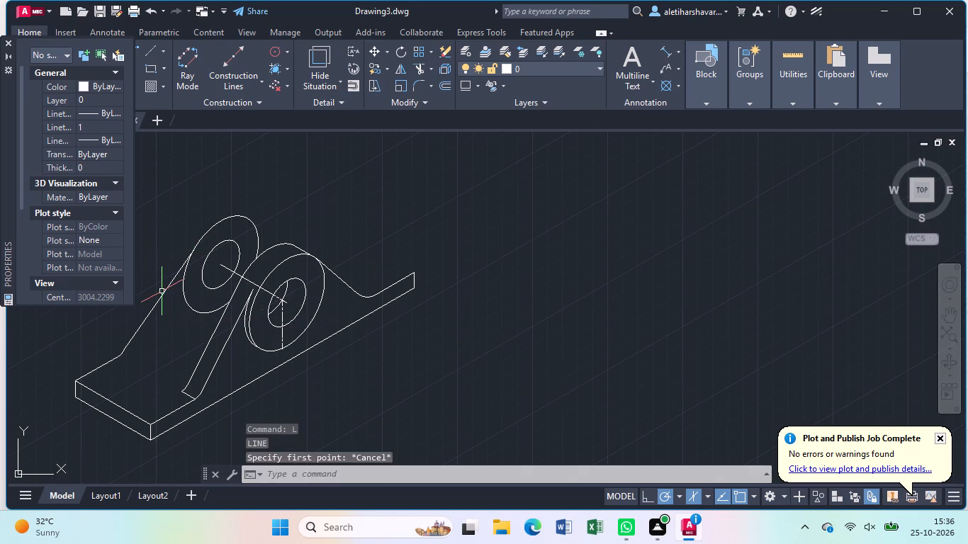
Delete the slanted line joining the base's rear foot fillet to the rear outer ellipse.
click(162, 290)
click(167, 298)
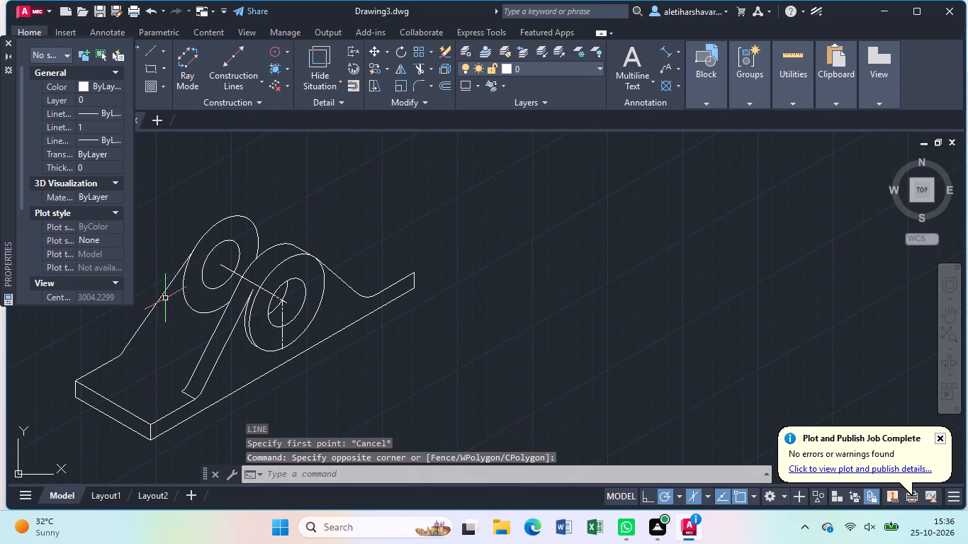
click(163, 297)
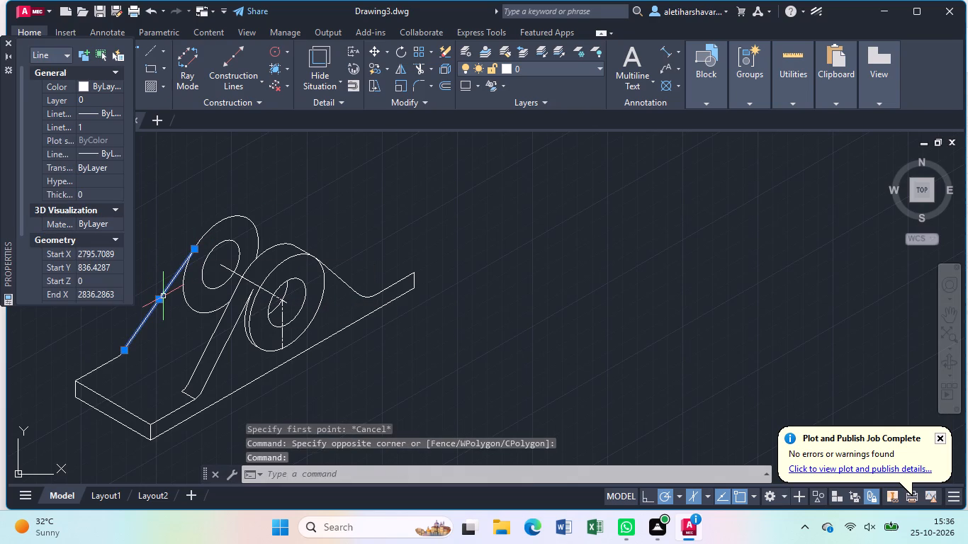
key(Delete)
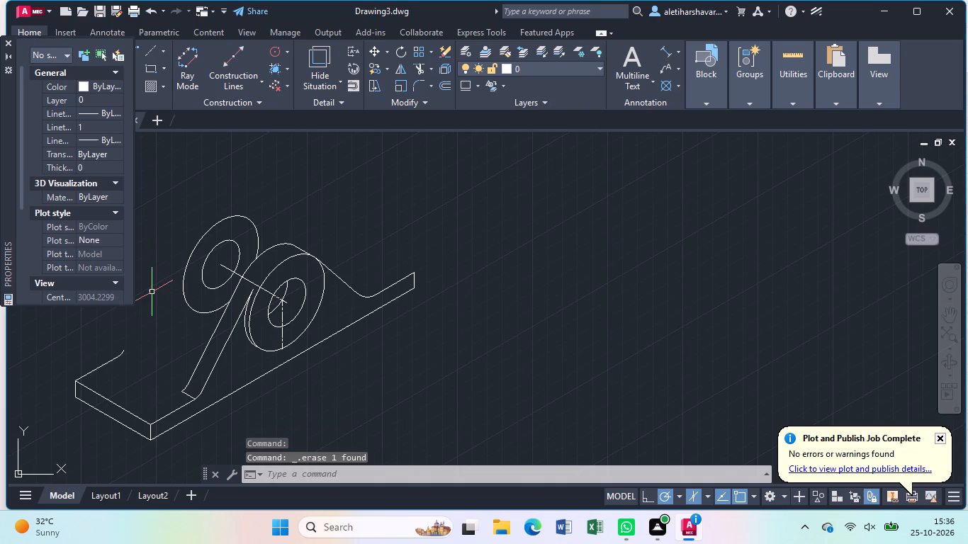
Draw a 9-unit line at 150° from the centre of the copied rear ellipses, extending the axis line.
key(l)
key(Return)
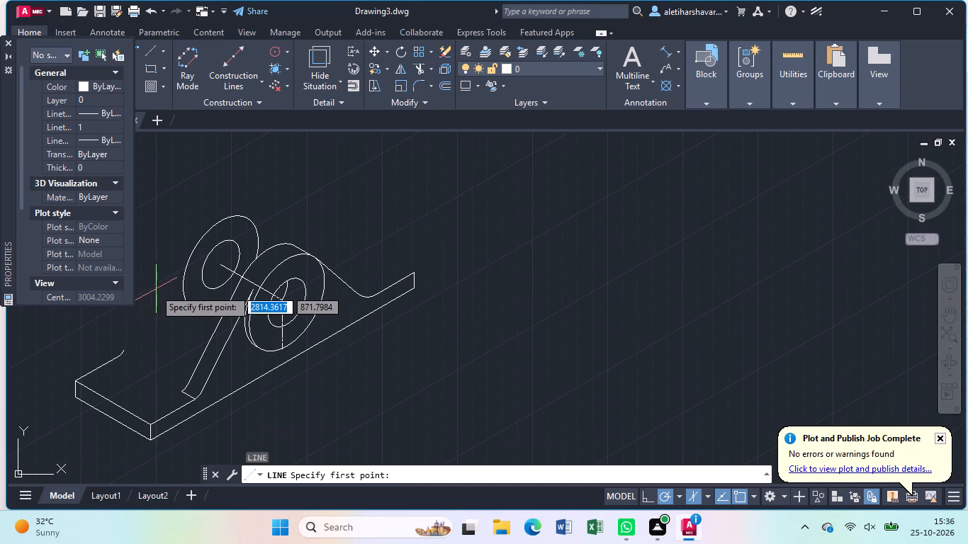
click(219, 266)
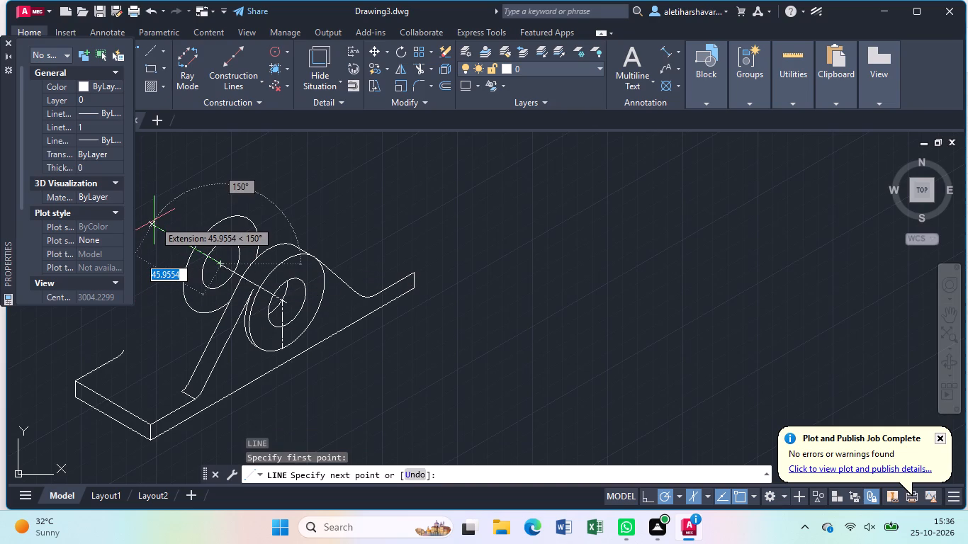
key(9)
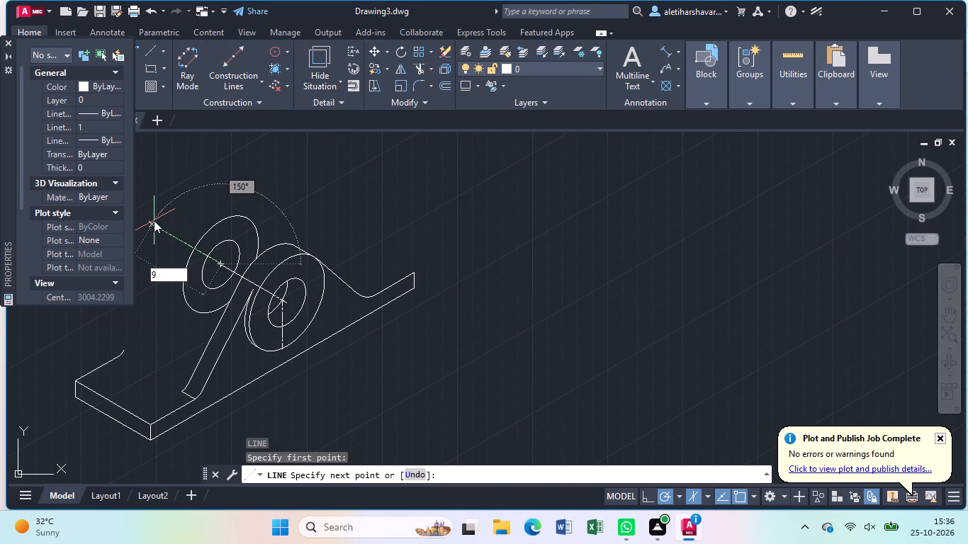
key(Return)
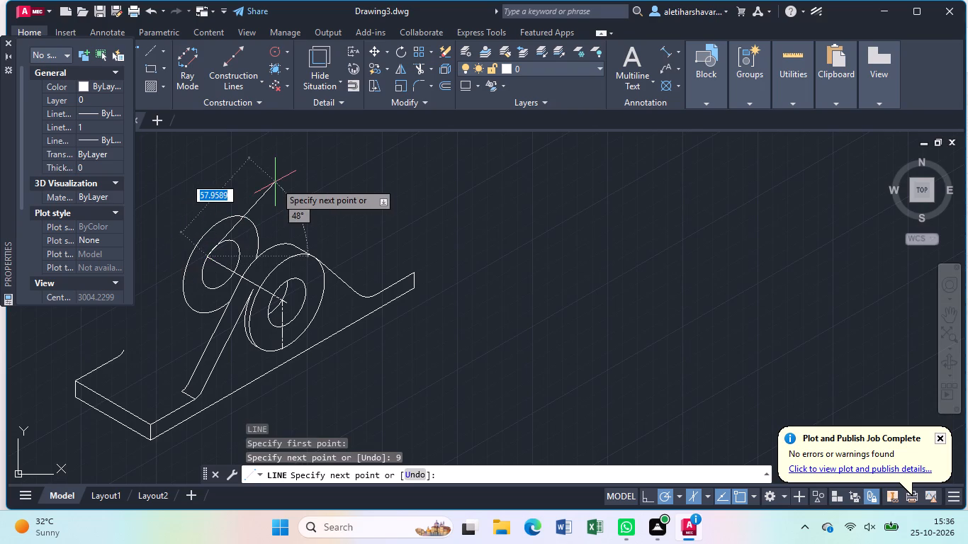
key(Escape)
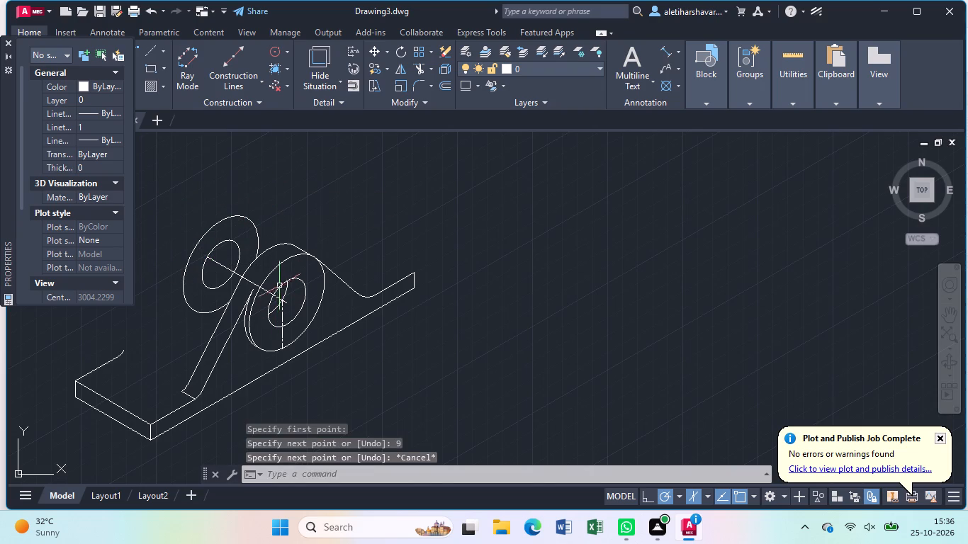
Copy the near cylinder's outer and hole ellipses from their centre to the 9-unit line's rear end, 53 units at 150°.
click(281, 284)
click(274, 267)
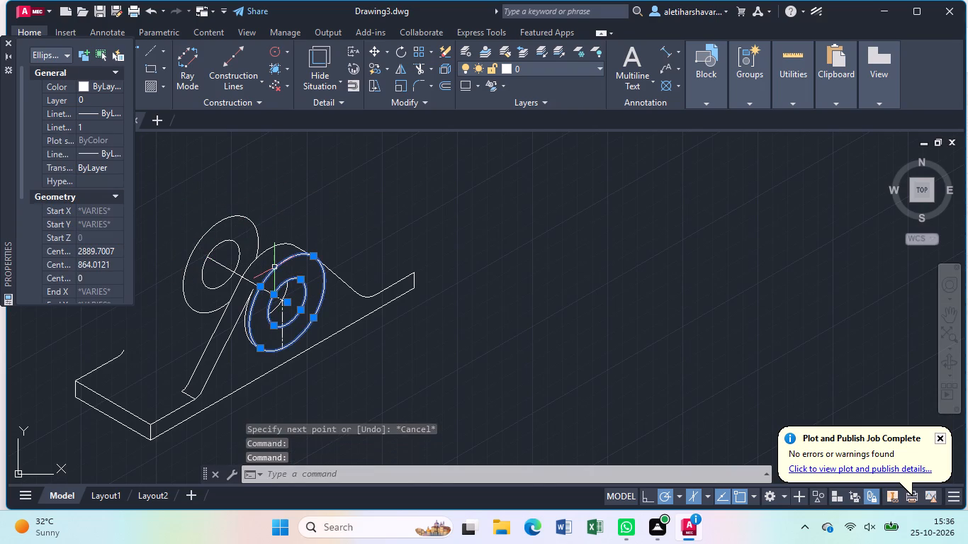
key(c)
key(o)
key(Return)
click(287, 305)
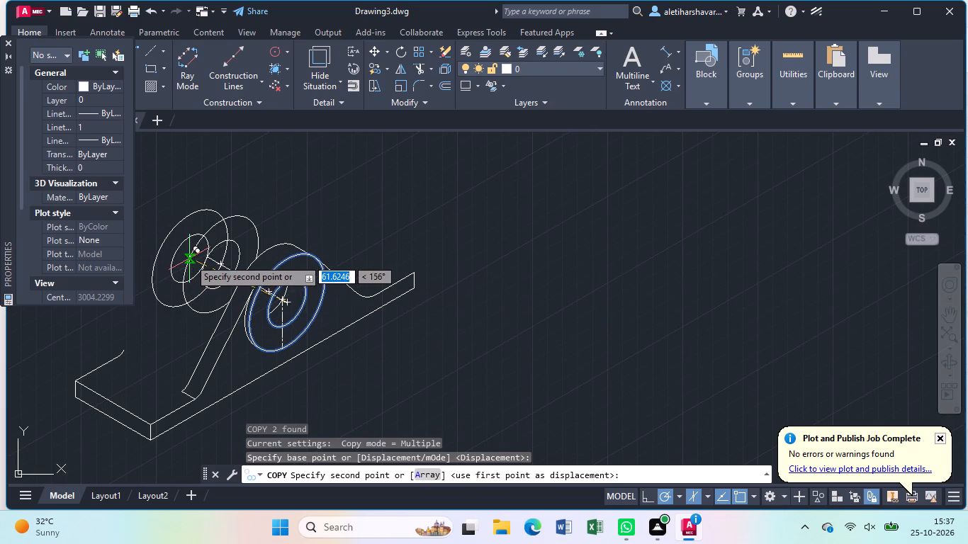
scroll(189, 259, up, 5)
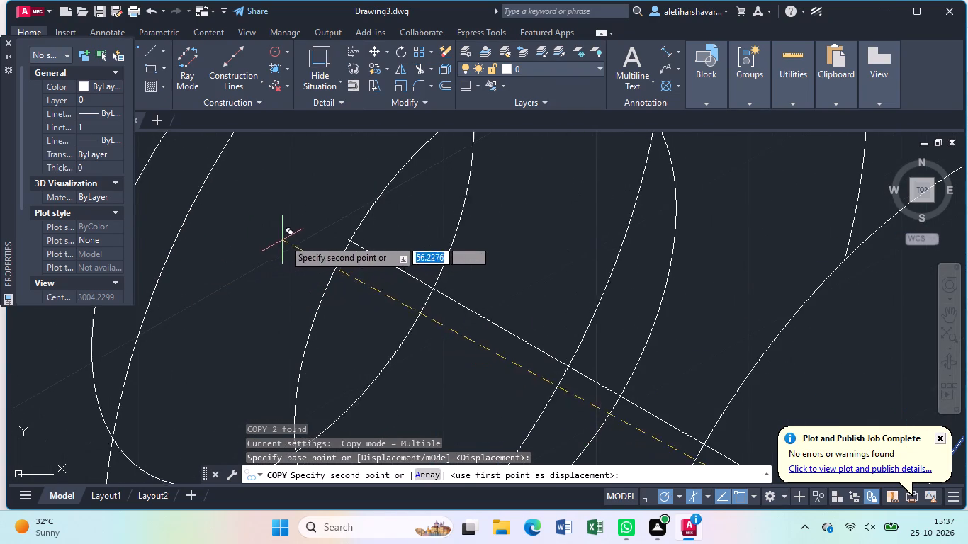
click(344, 239)
key(Escape)
scroll(298, 242, down, 3)
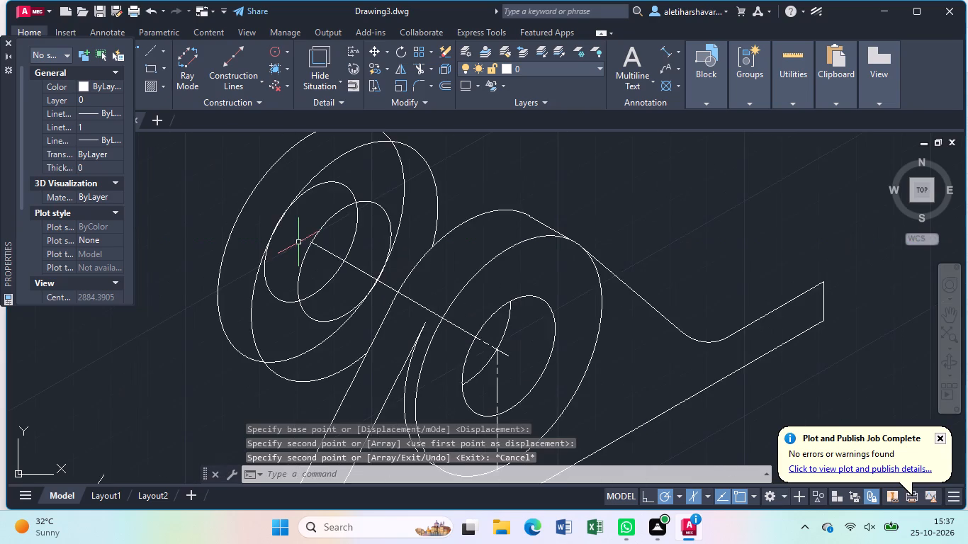
Trim the hidden portions of the rearmost outer and hole ellipses that lie behind the rear cylinder's front face.
scroll(298, 242, down, 2)
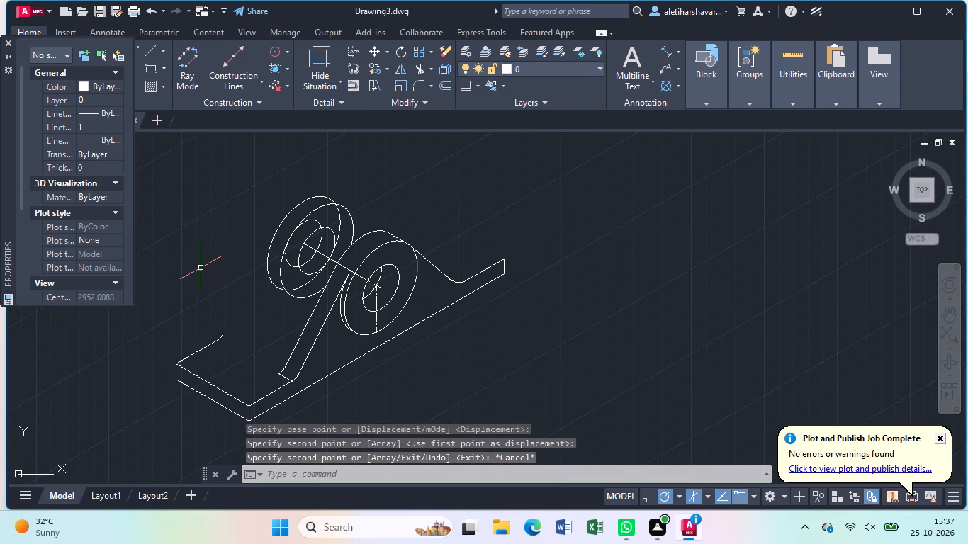
text(tr)
key(Return)
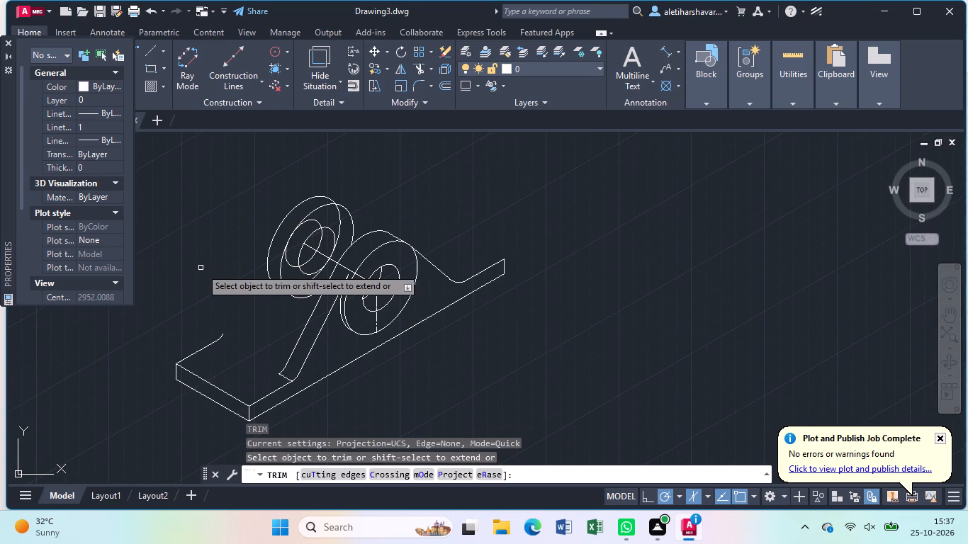
click(339, 216)
click(318, 275)
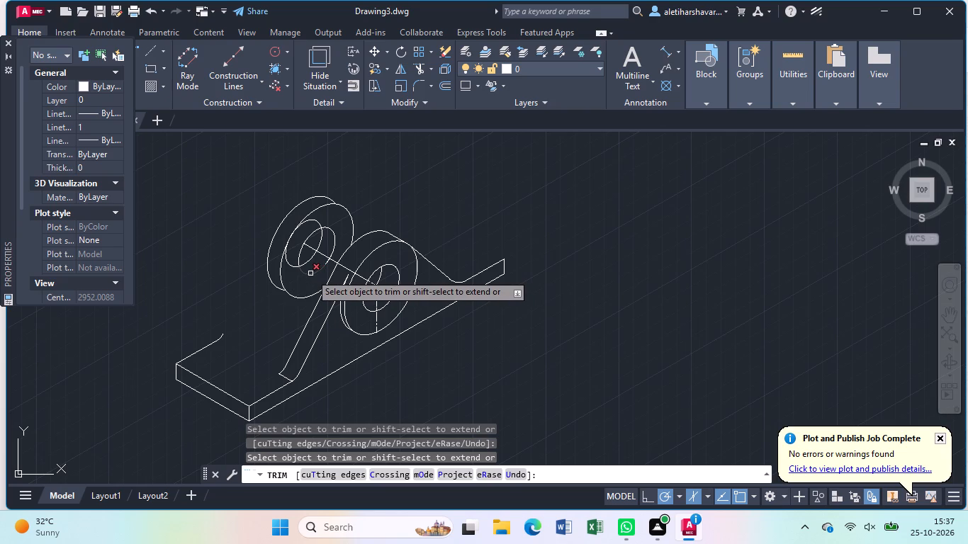
click(287, 261)
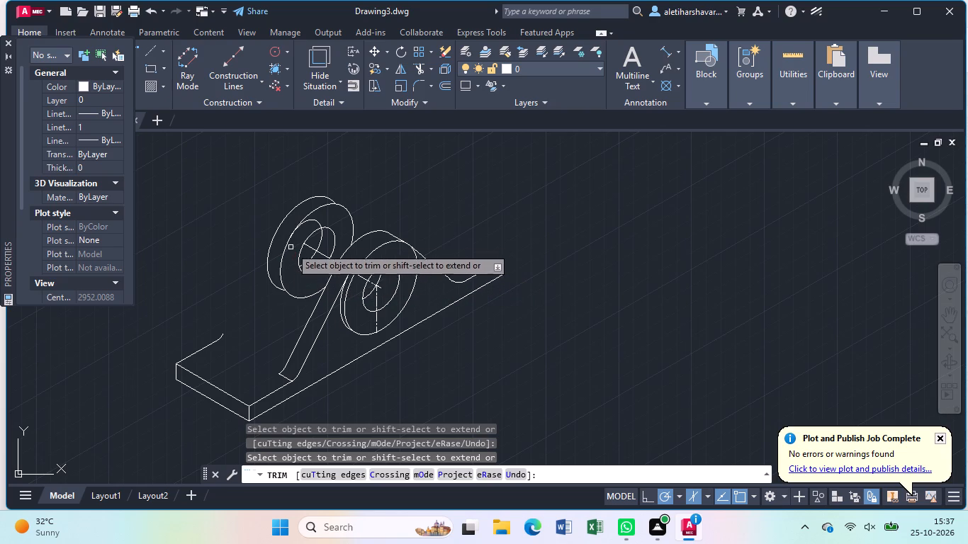
click(311, 220)
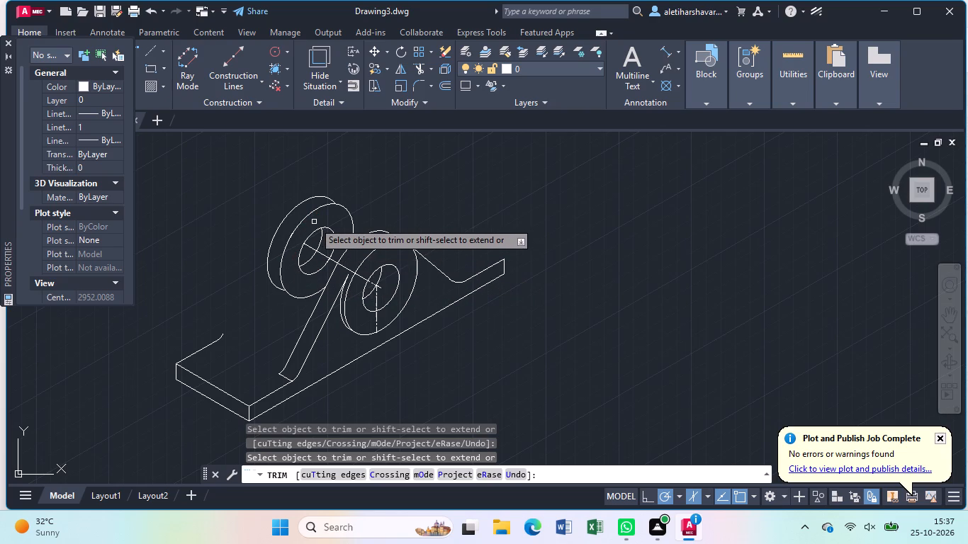
key(Escape)
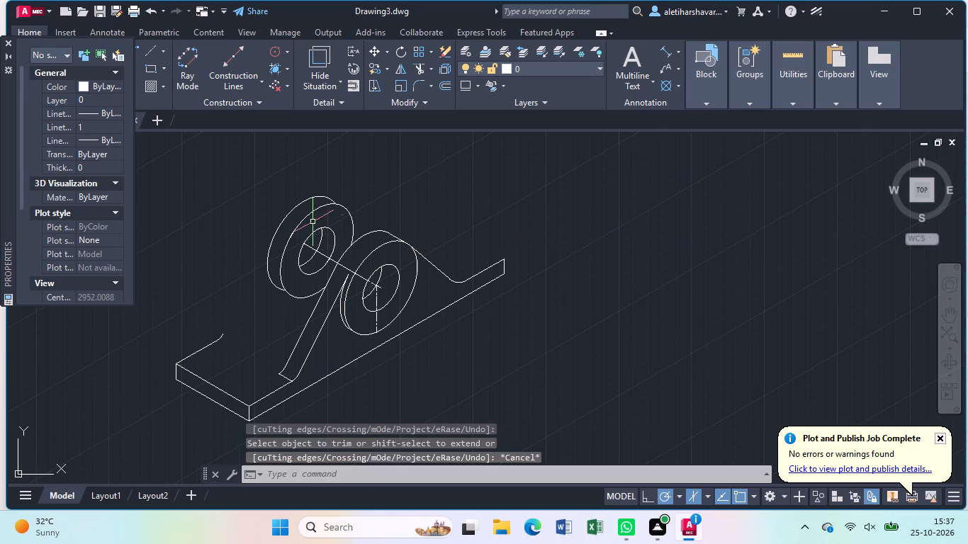
Draw a slanted web edge about 69 units long from the rear foot fillet to the rearmost outer ellipse, continuing about 11 units across the thickness.
key(l)
key(Return)
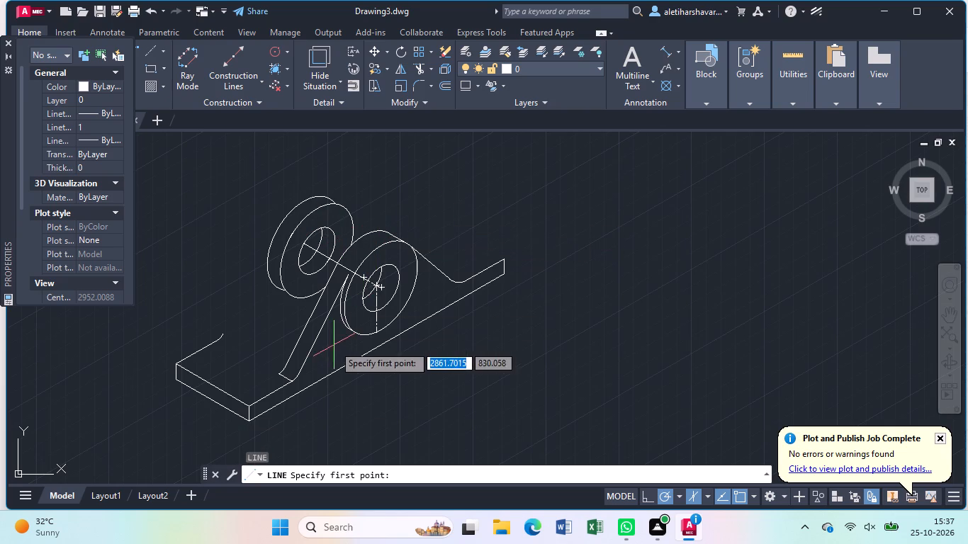
click(223, 331)
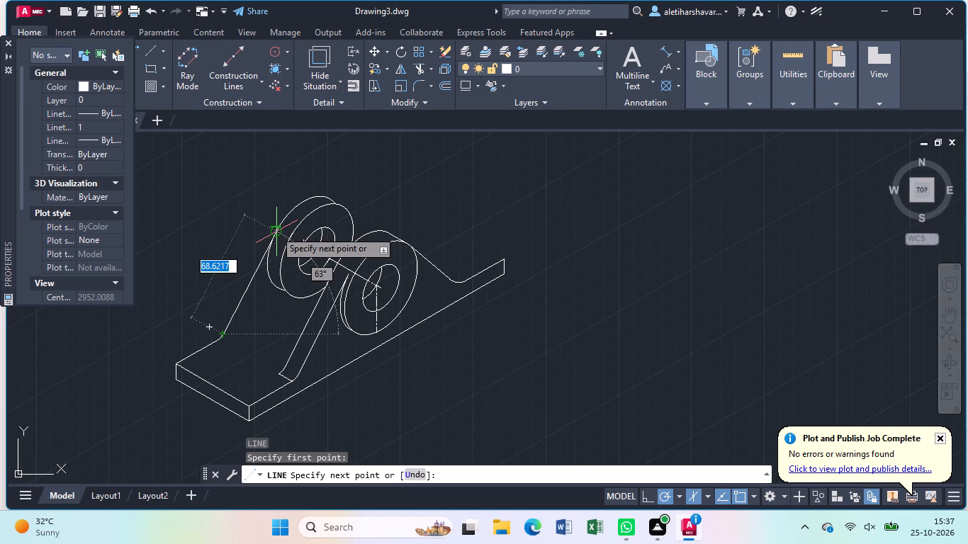
click(276, 230)
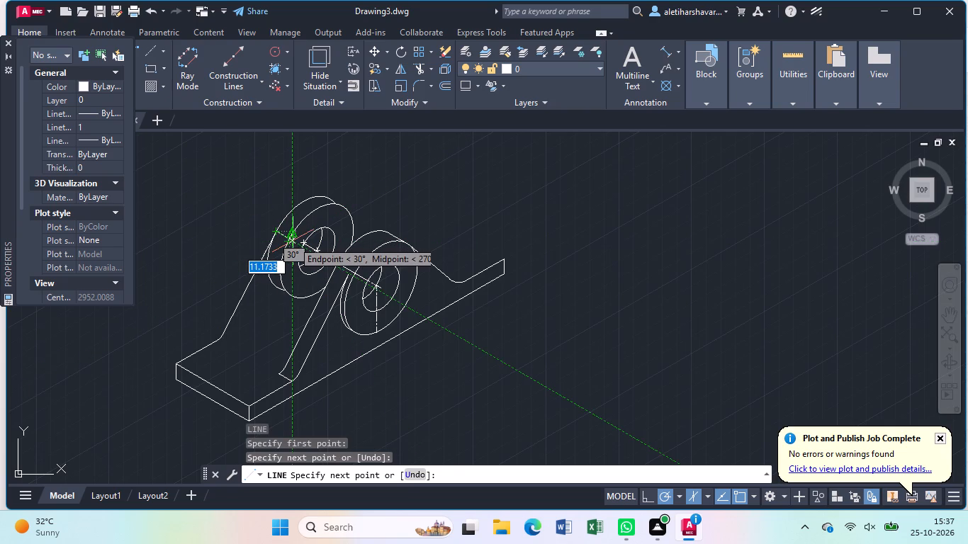
click(291, 241)
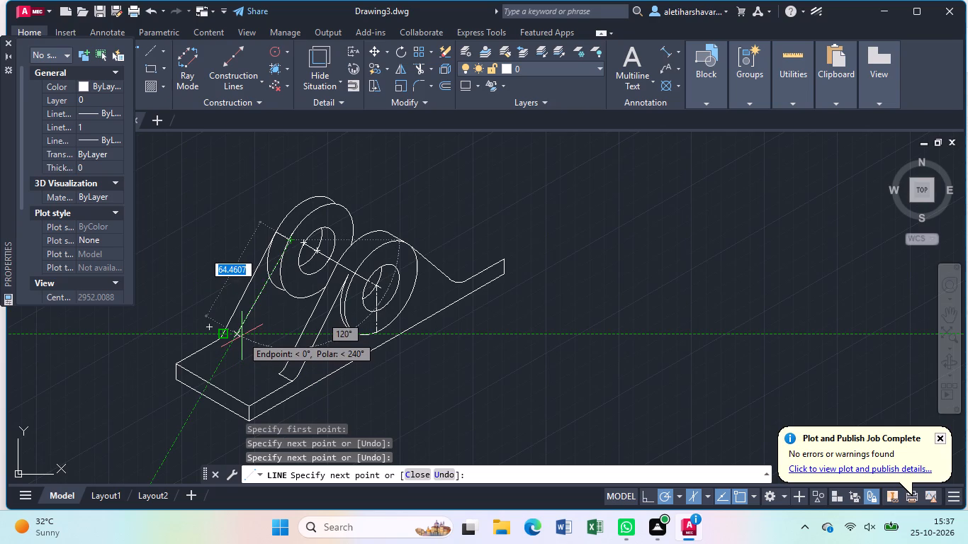
key(Escape)
Draw a 9-unit line at 330° from the rear foot fillet's lower end, continuing about 74 units up to the rear cylinder's front outer ellipse.
key(l)
key(Return)
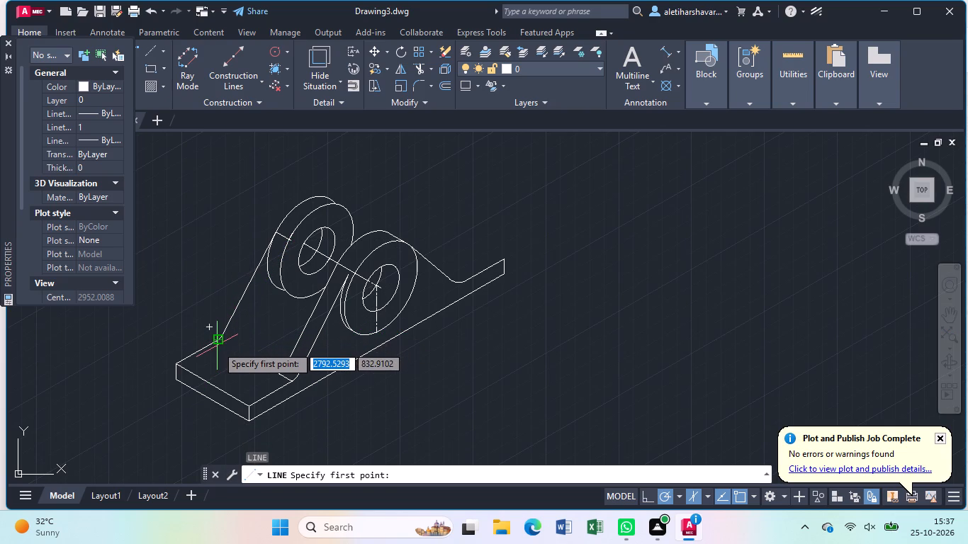
click(218, 342)
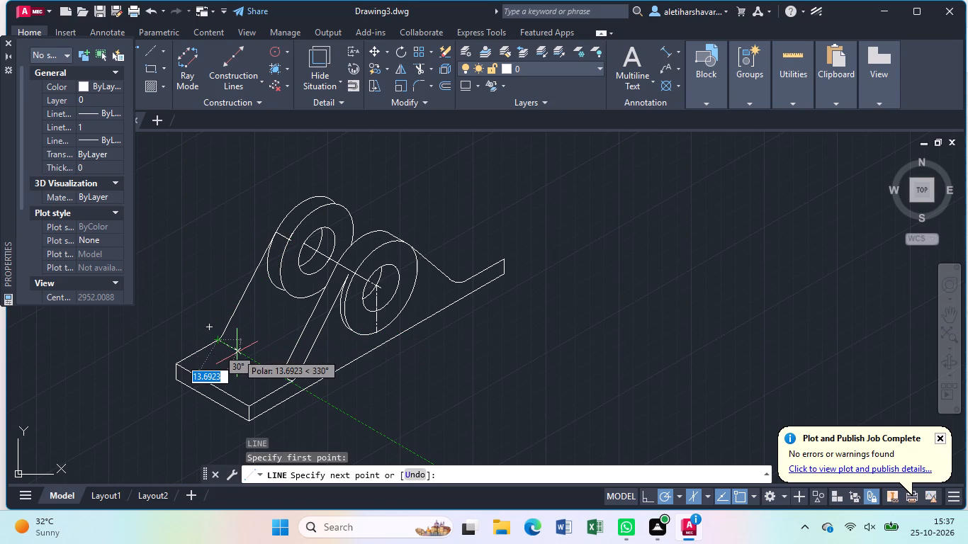
key(9)
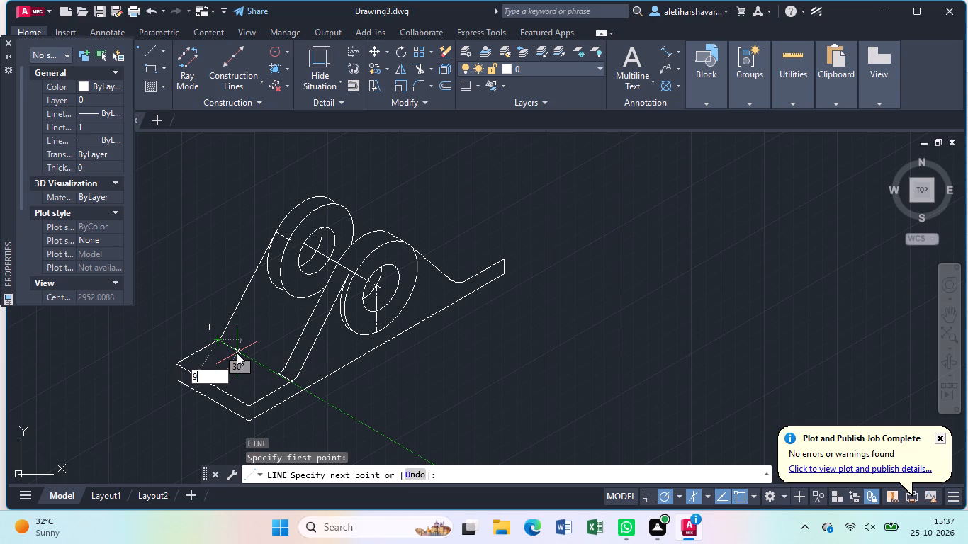
key(Return)
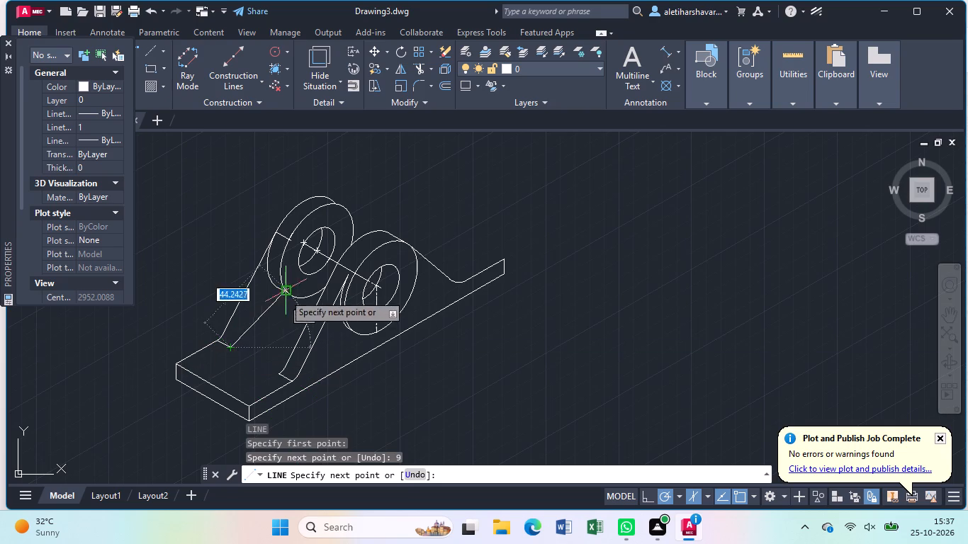
scroll(286, 237, up, 3)
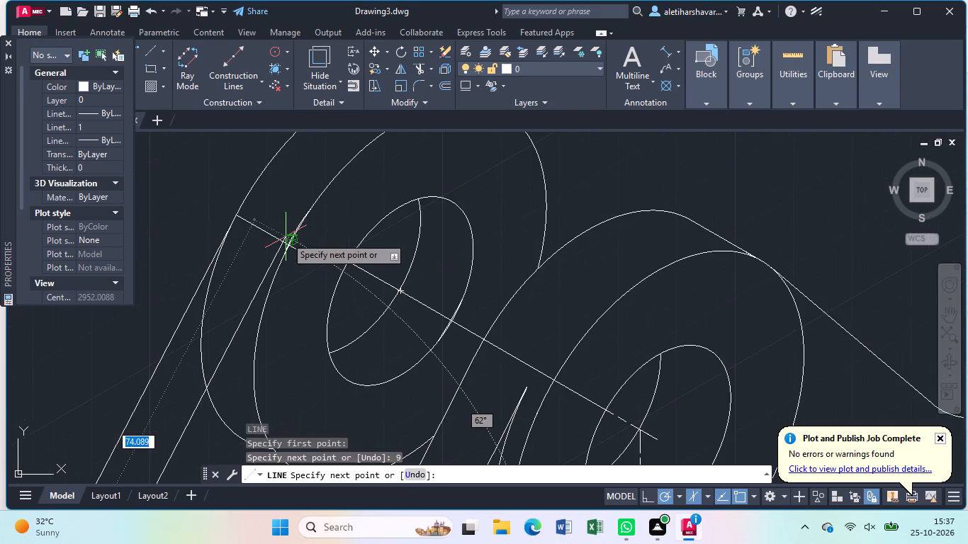
click(286, 245)
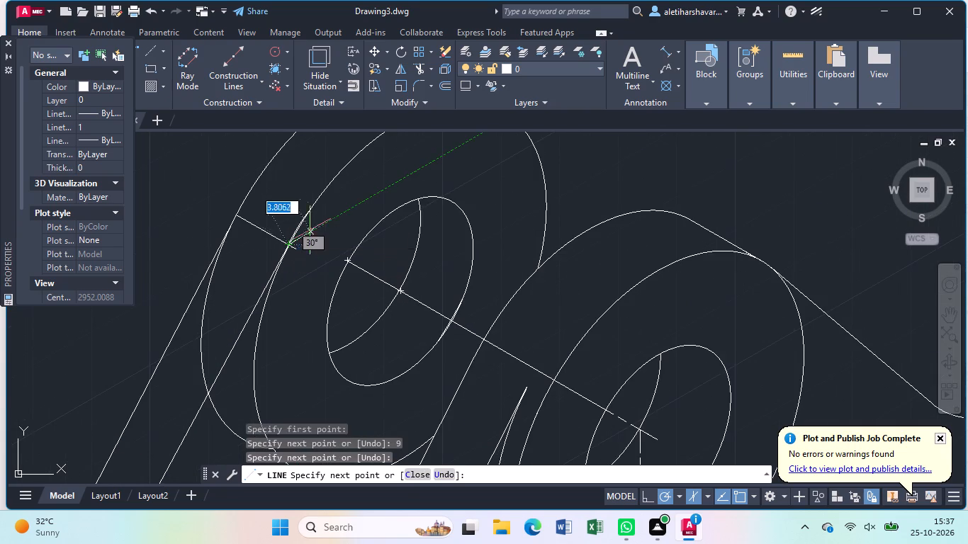
key(Escape)
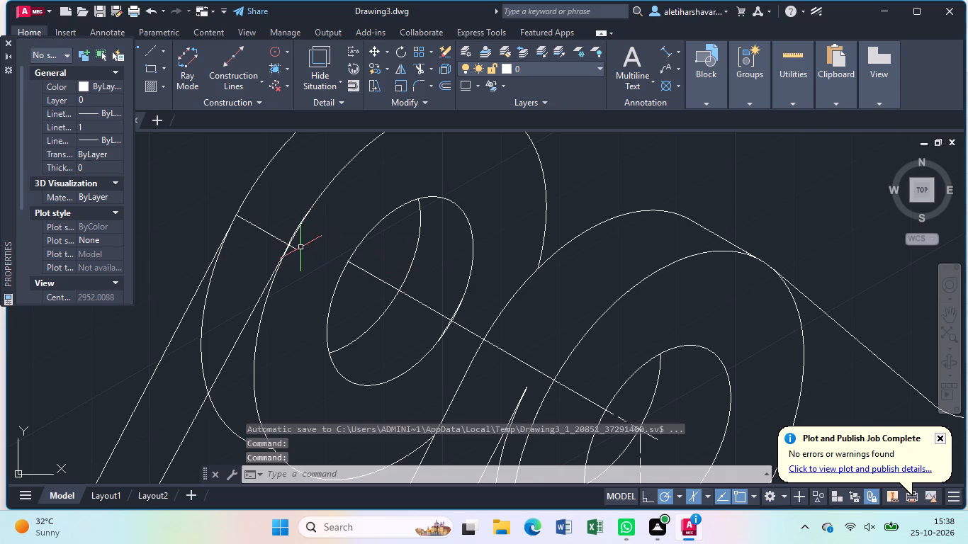
Trim the thickness edge's overhang past the front web line and the rearmost outer ellipse's arcs crossing the rear web.
text(tr)
key(Return)
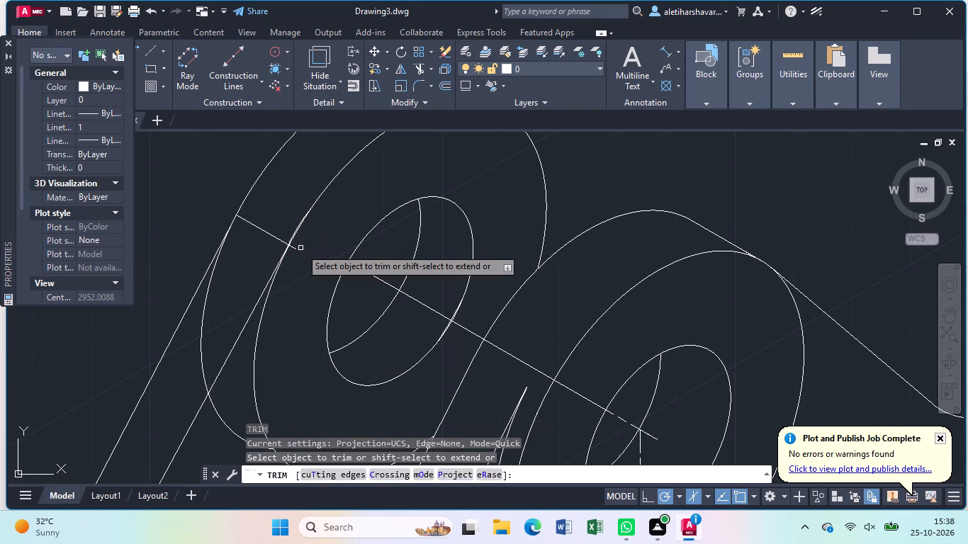
click(296, 249)
scroll(296, 249, down, 2)
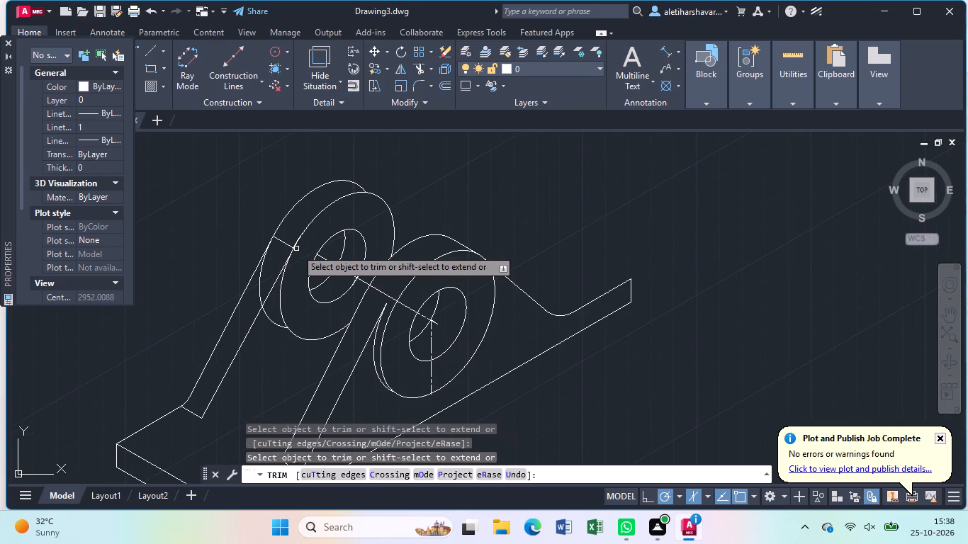
scroll(296, 249, down, 1)
scroll(285, 326, down, 1)
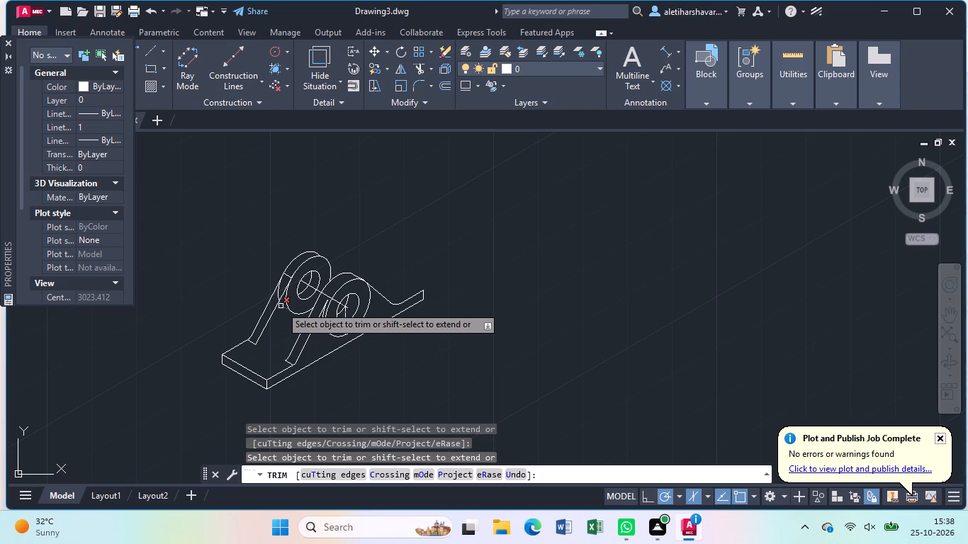
click(281, 306)
click(279, 291)
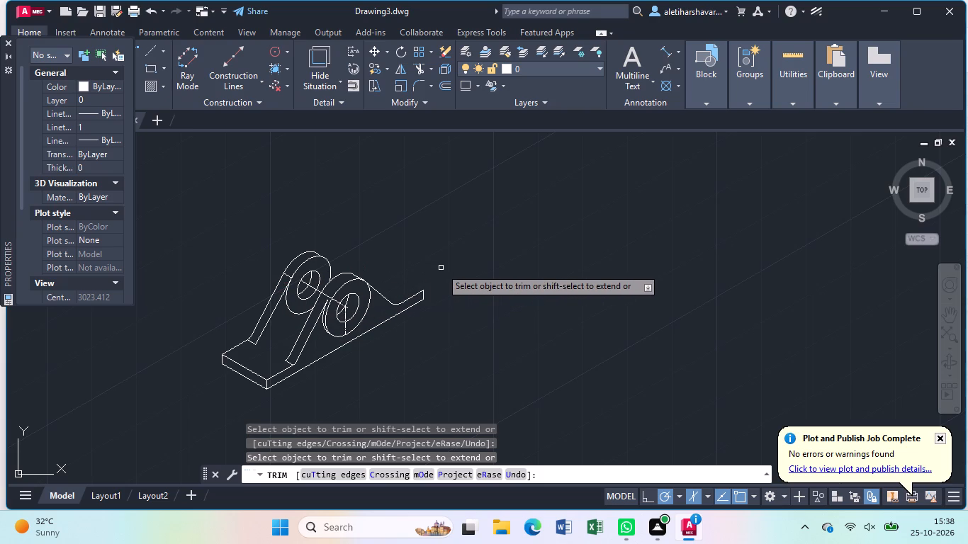
key(Escape)
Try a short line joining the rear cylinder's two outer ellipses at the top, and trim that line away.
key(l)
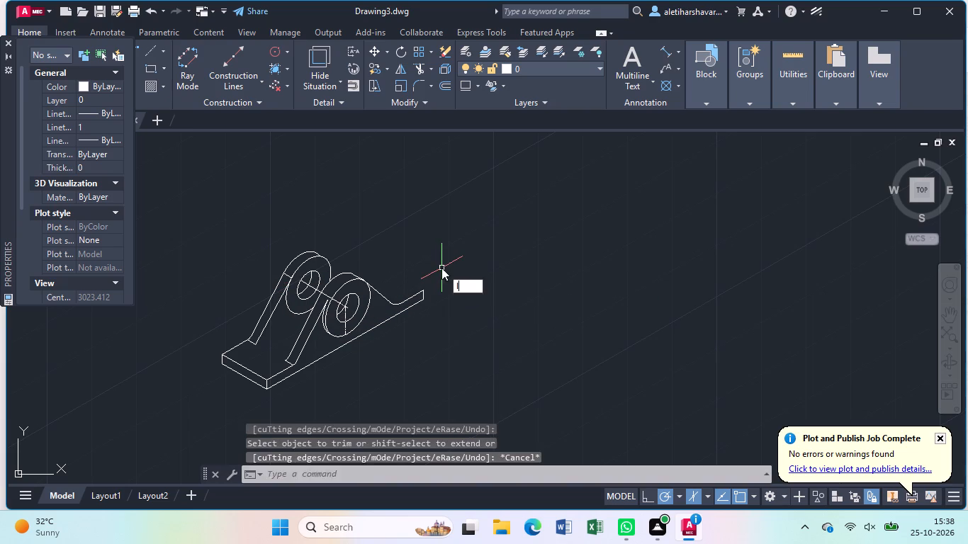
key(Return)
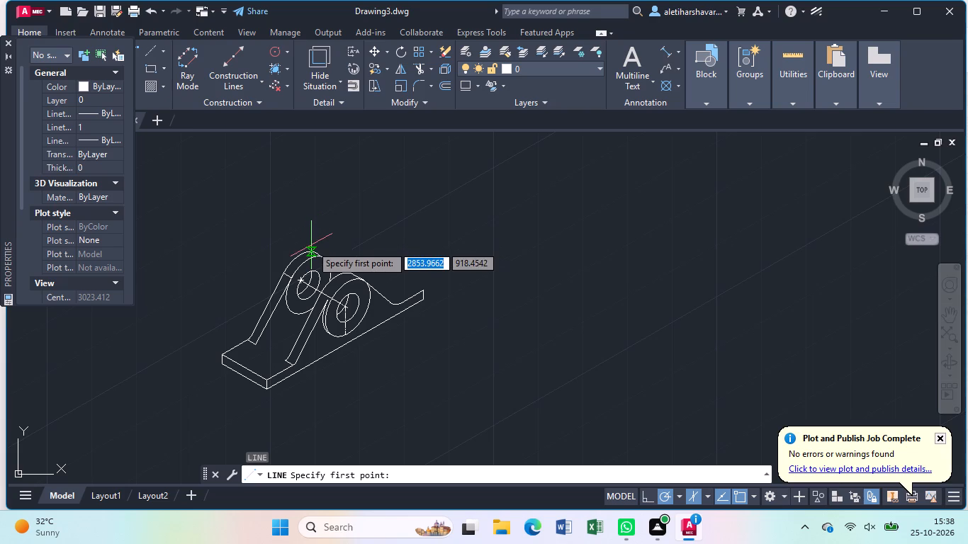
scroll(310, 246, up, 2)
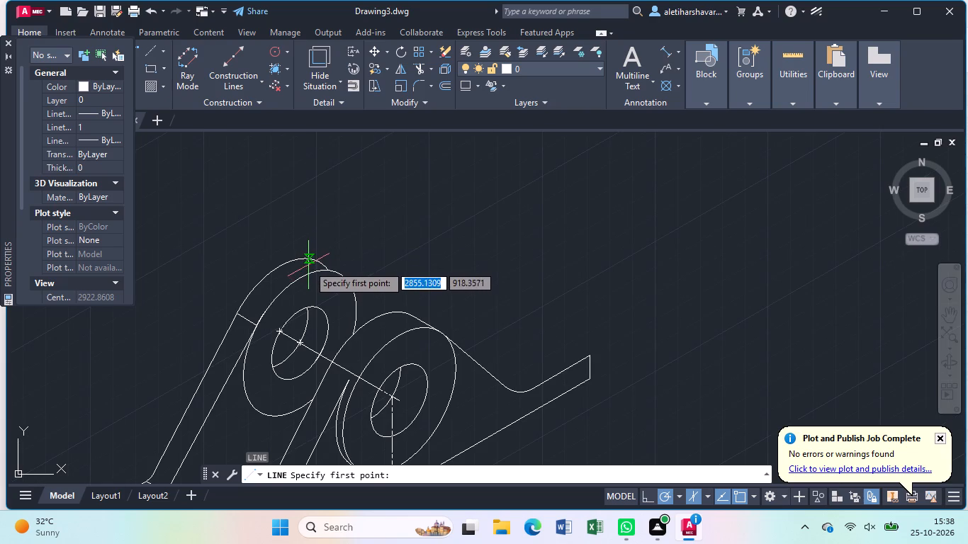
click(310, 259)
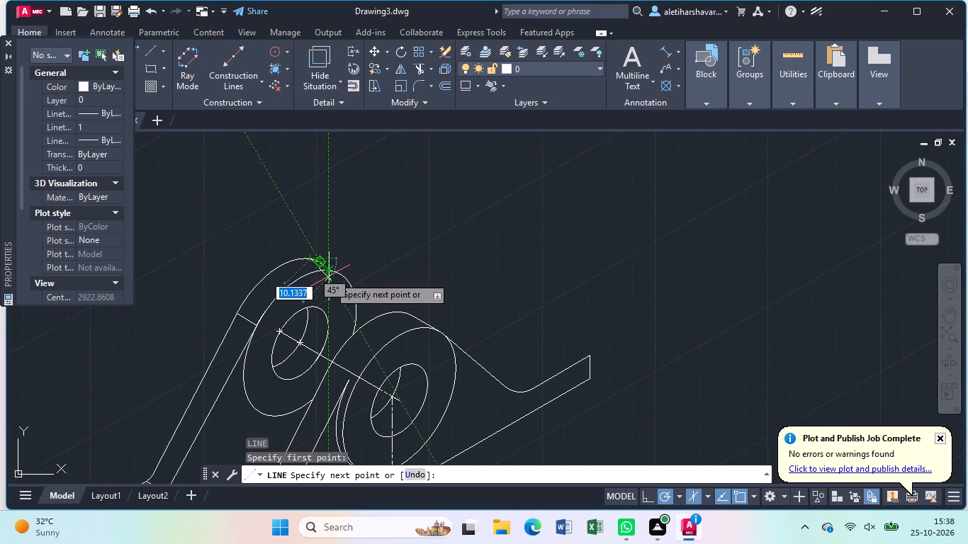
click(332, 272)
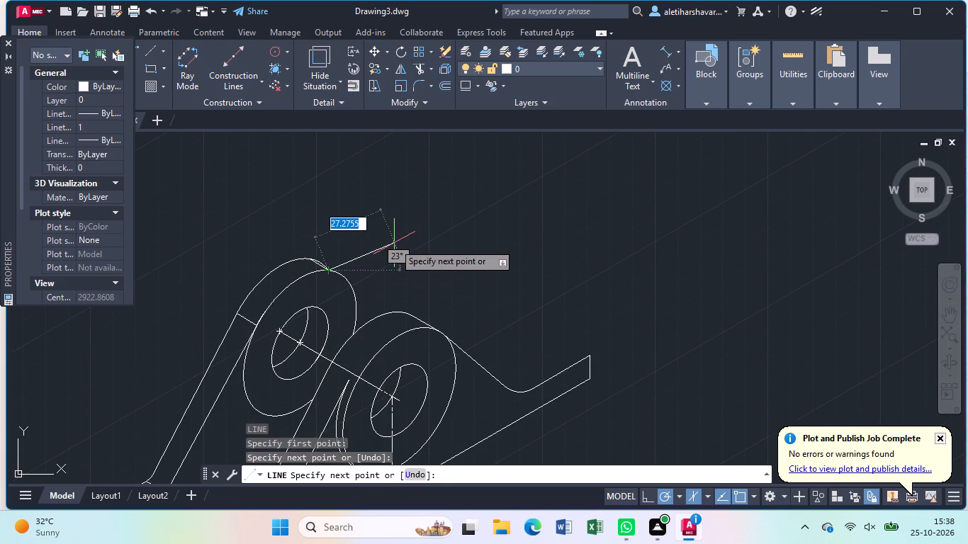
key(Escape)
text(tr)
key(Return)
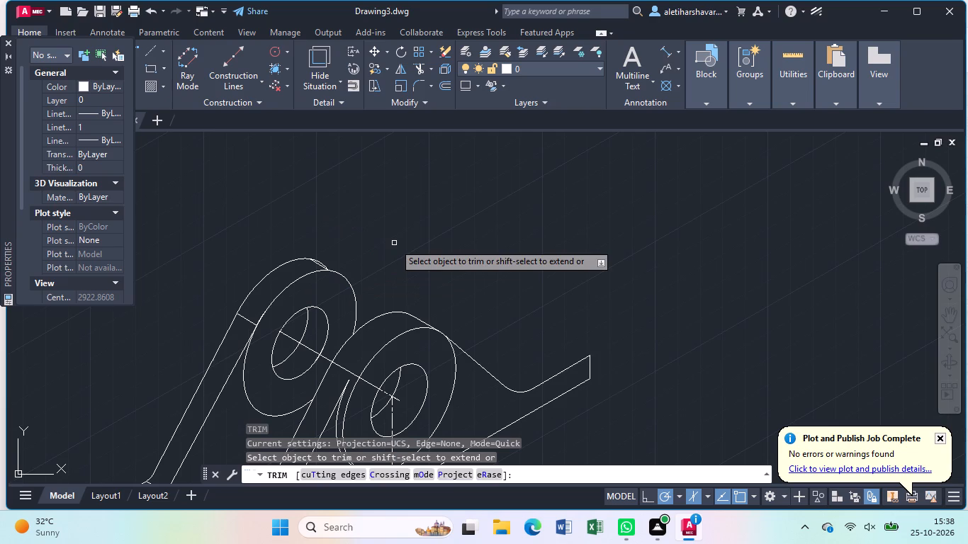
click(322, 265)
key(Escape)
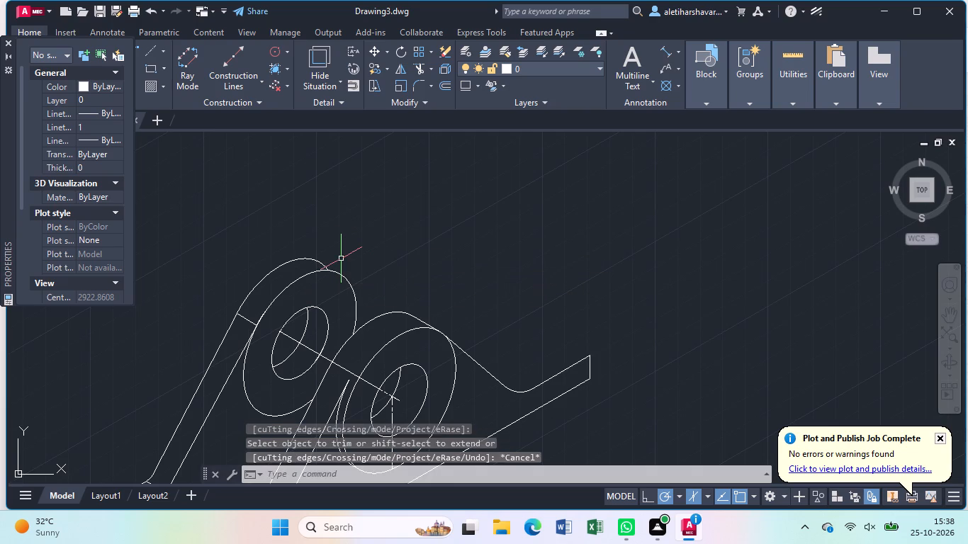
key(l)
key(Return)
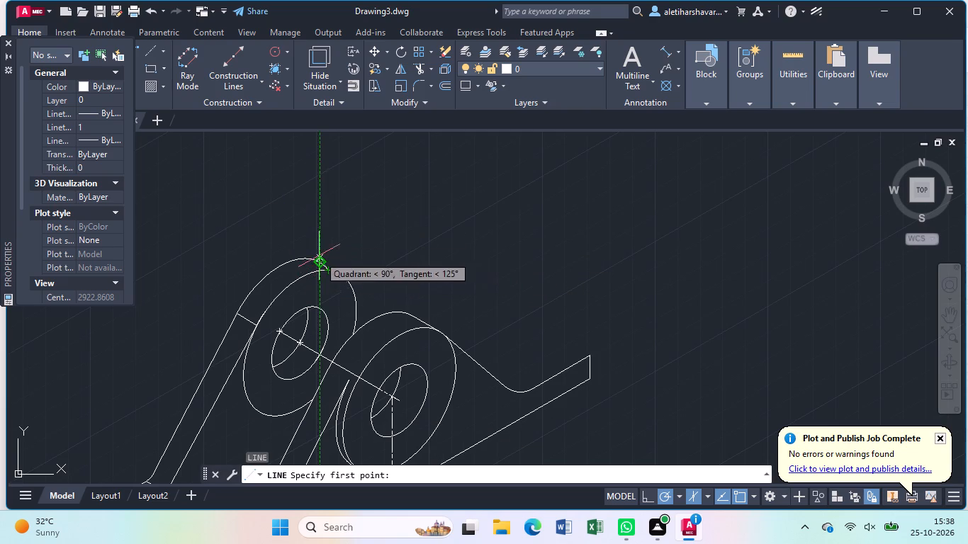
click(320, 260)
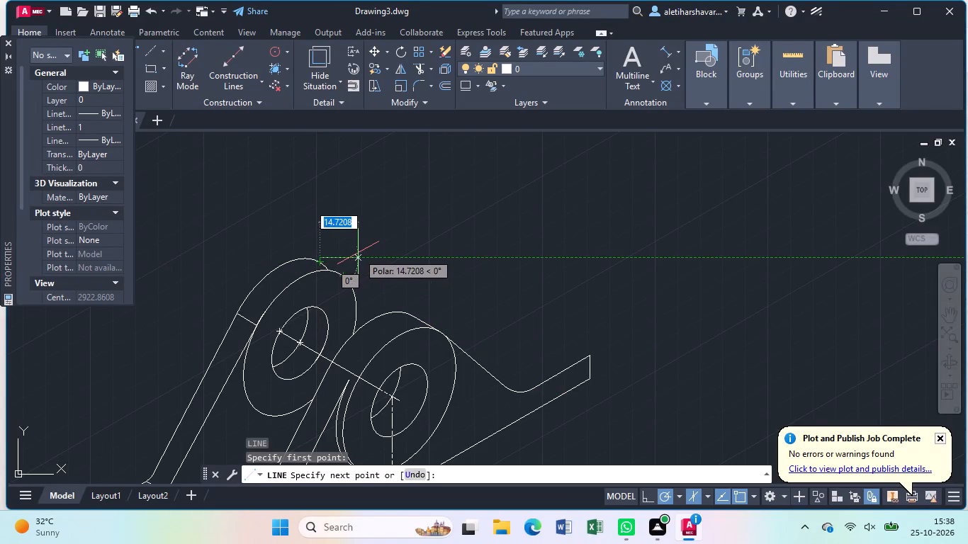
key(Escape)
Draw a short edge line joining the upper arcs of the rear cylinder's rearmost and front outer ellipses.
key(l)
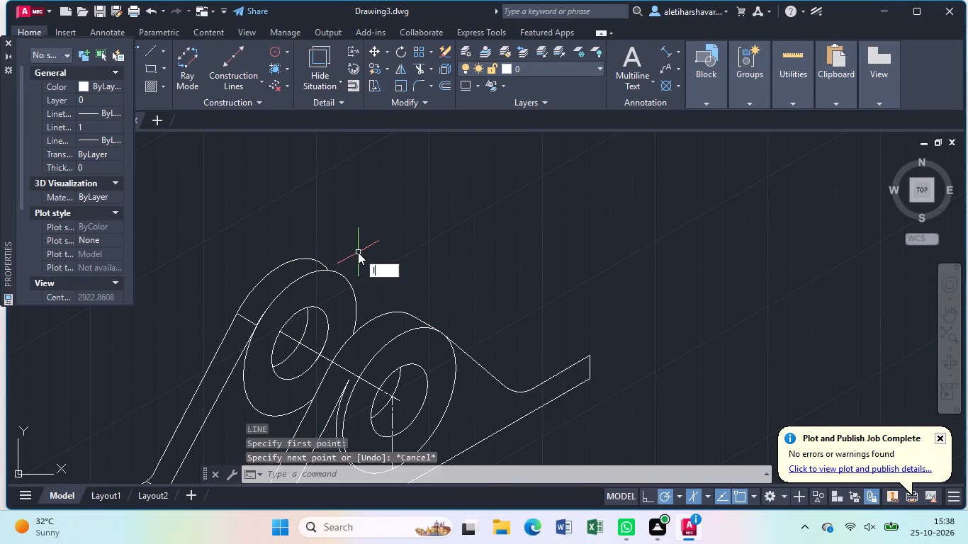
key(Return)
scroll(327, 278, up, 2)
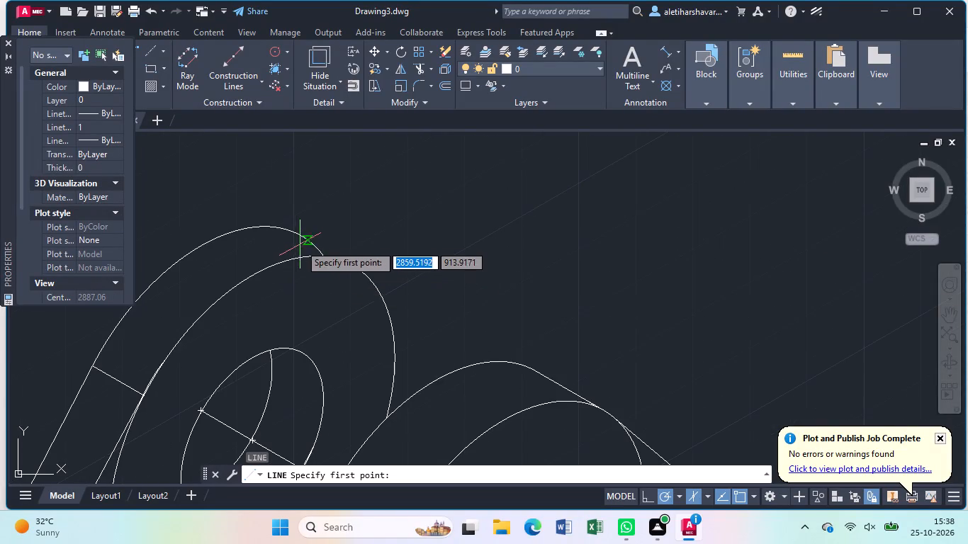
click(302, 240)
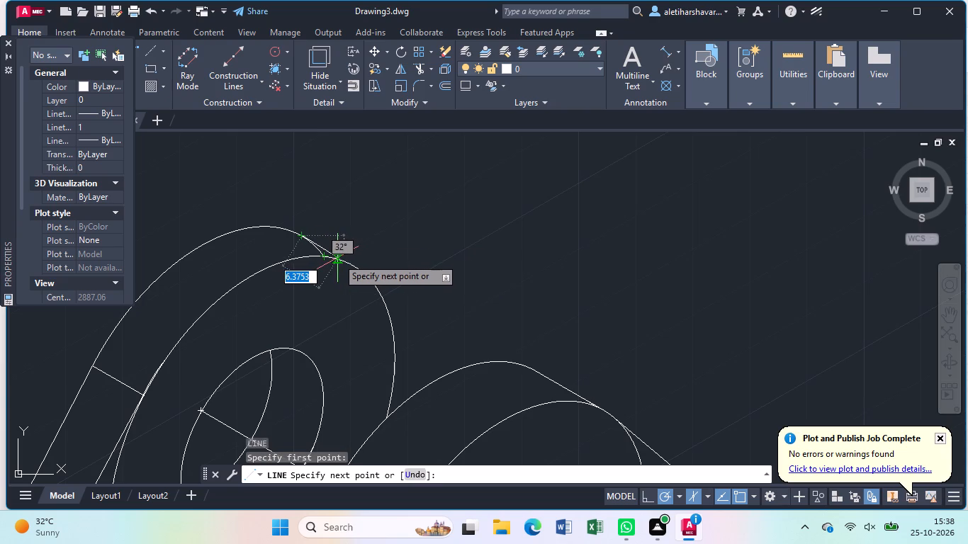
click(341, 258)
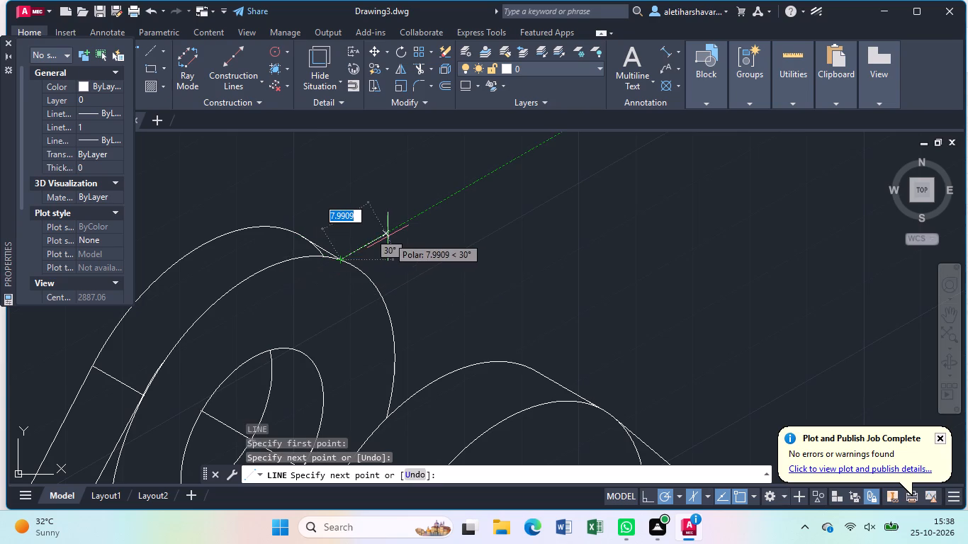
Trim the rearmost outer ellipse's arc that runs past the short edge line at the rear cylinder's top.
key(Escape)
text(tr)
key(Return)
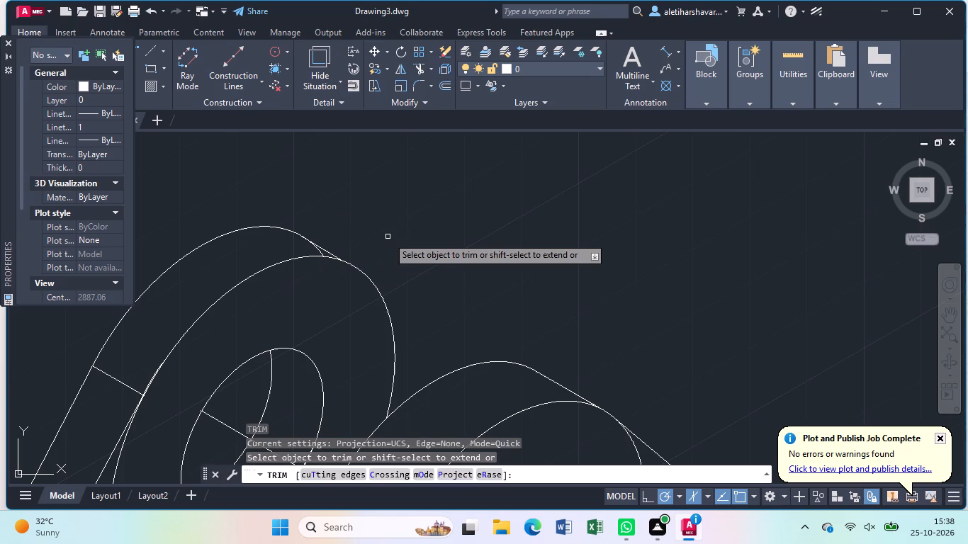
click(322, 254)
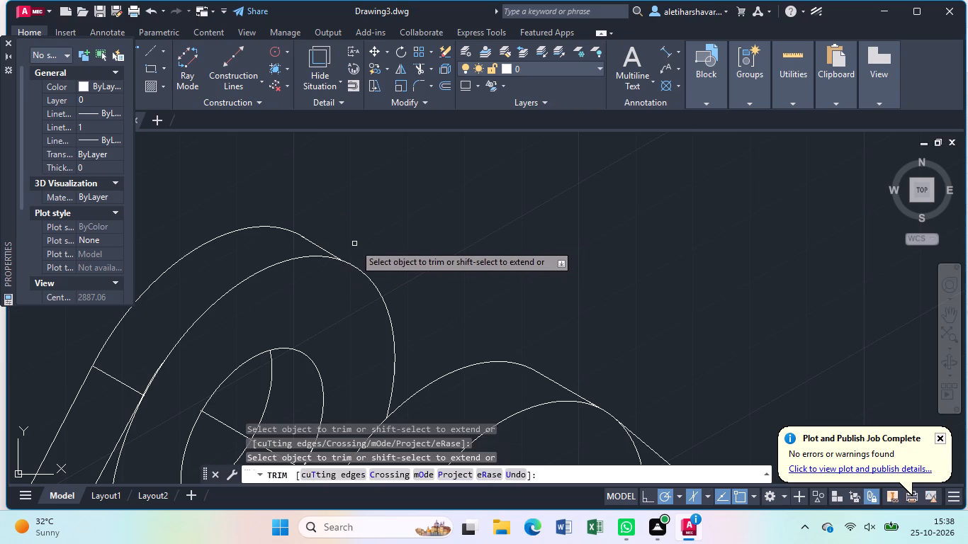
scroll(366, 261, down, 2)
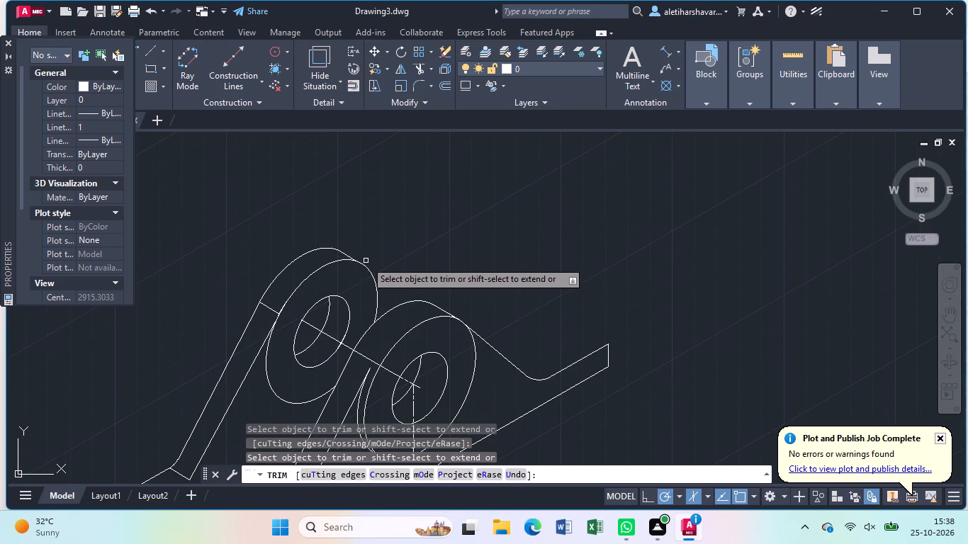
key(Escape)
Draw a line about 50 units long from the rear cylinder's short top edge down past the front cylinder's upper outline.
key(l)
key(Return)
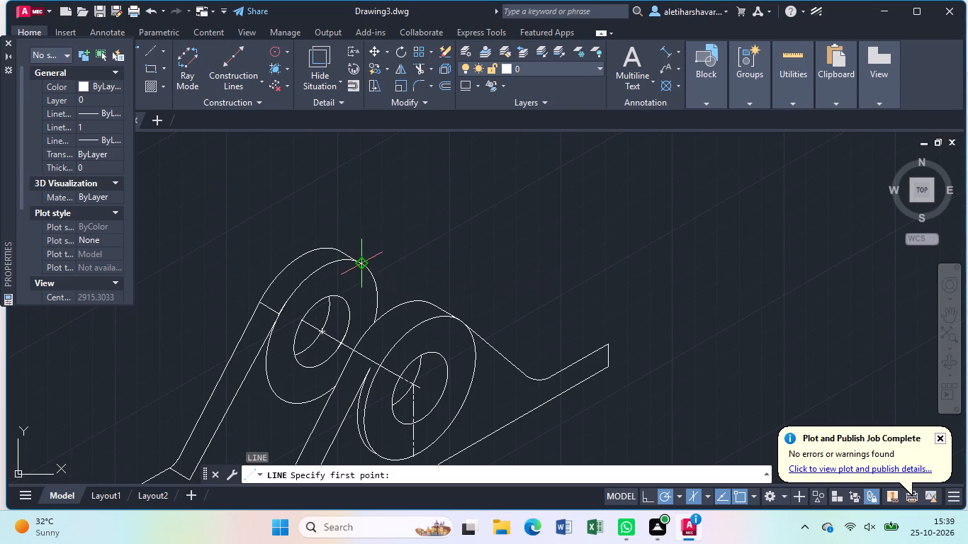
click(354, 258)
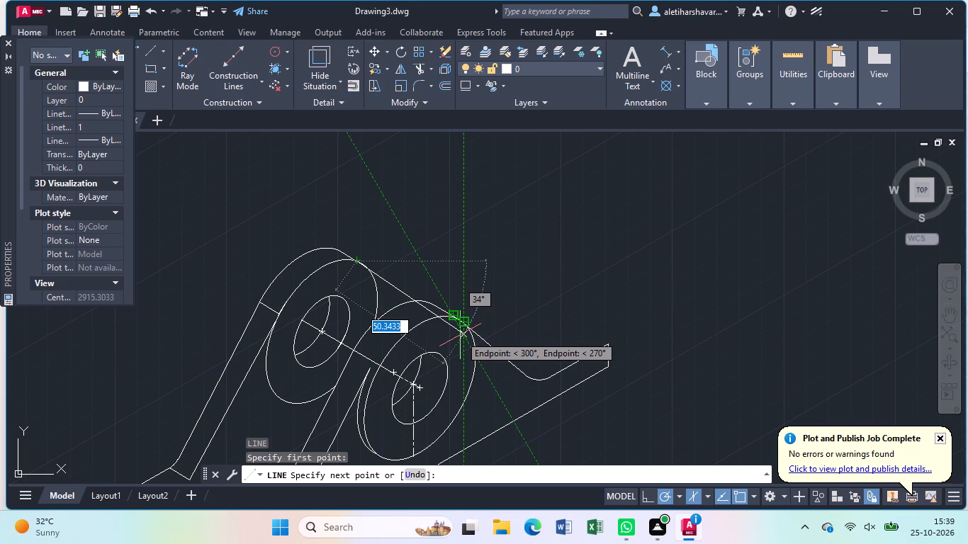
click(460, 335)
key(Escape)
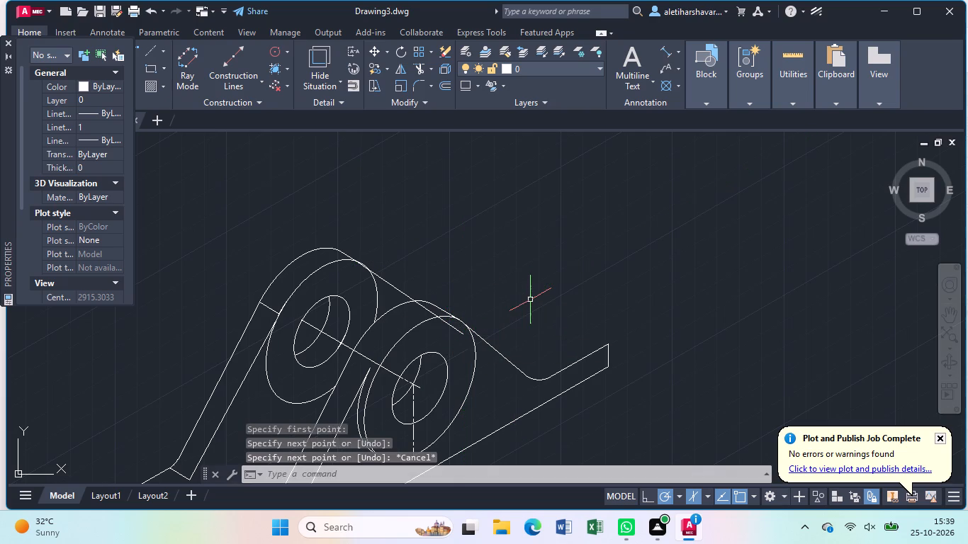
Trim the new connecting line's overhang so it ends at the front cylinder's rear outer arc.
text(tr)
key(Return)
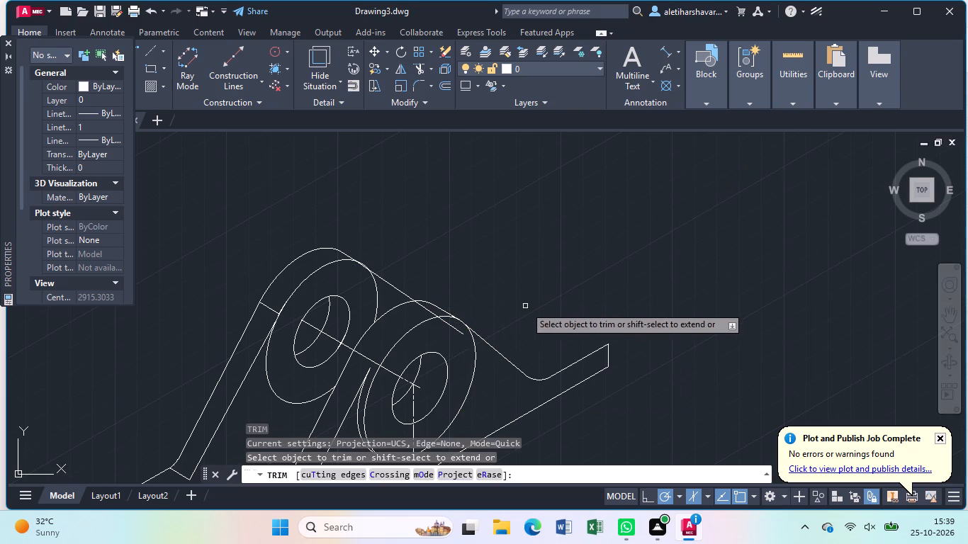
click(451, 328)
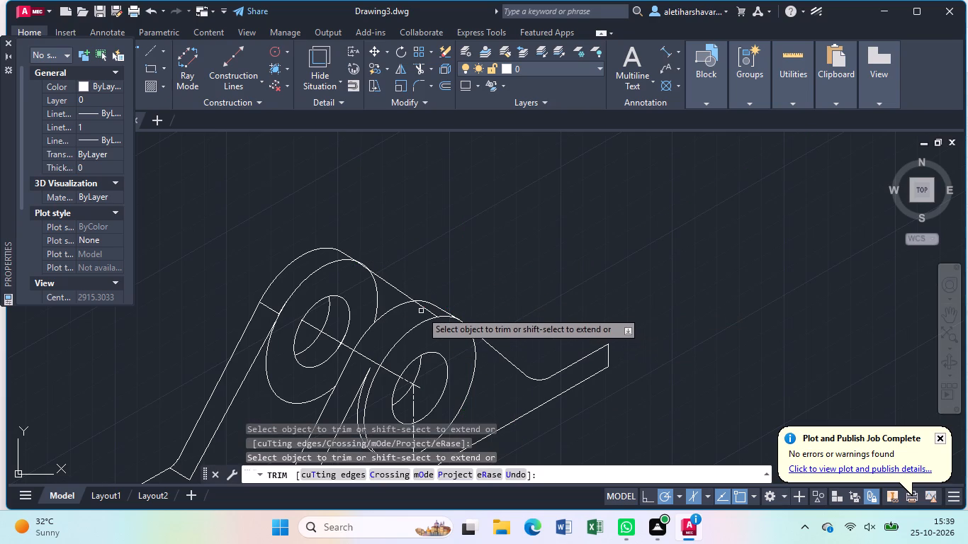
click(425, 308)
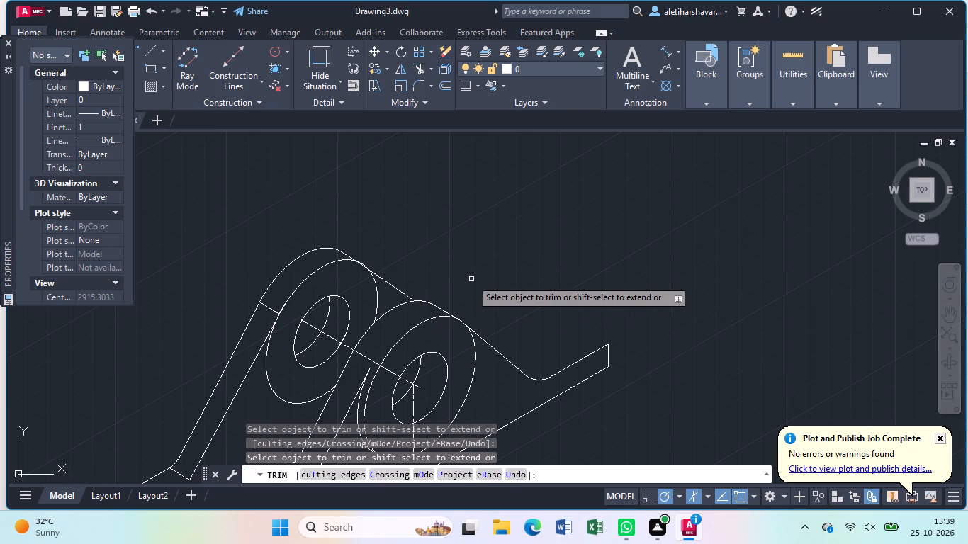
Trim away the exposed right and lower arc of the rear cylinder's front outer ellipse between the two supports.
scroll(471, 279, down, 1)
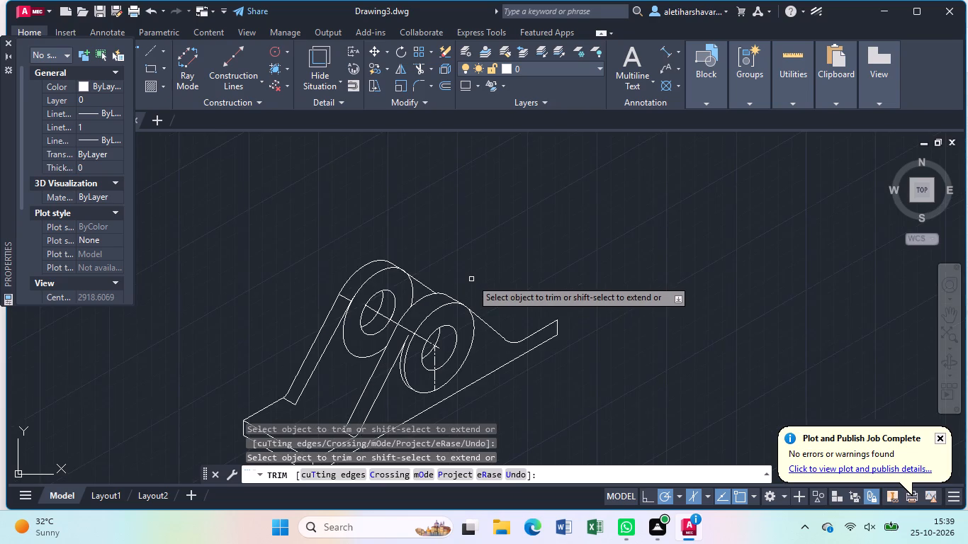
scroll(471, 279, down, 1)
click(434, 290)
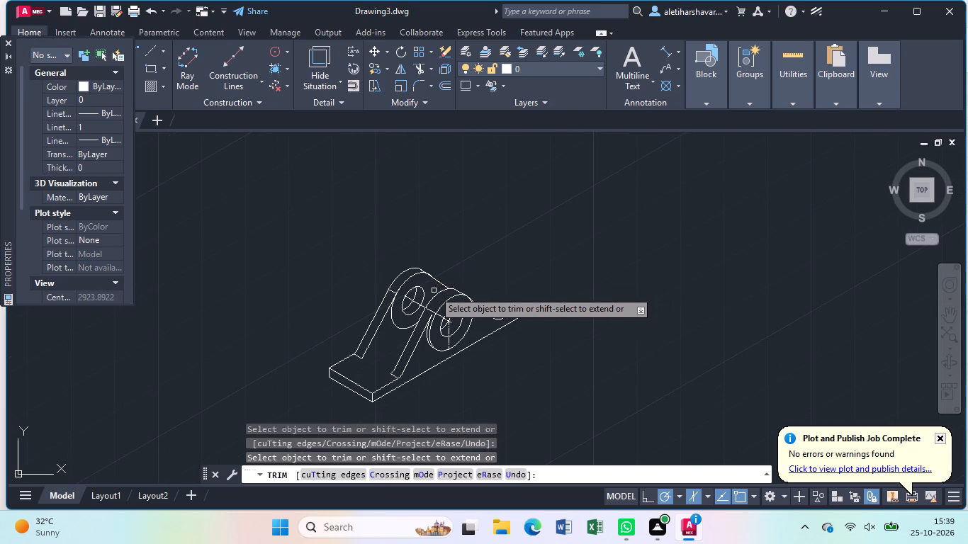
click(406, 328)
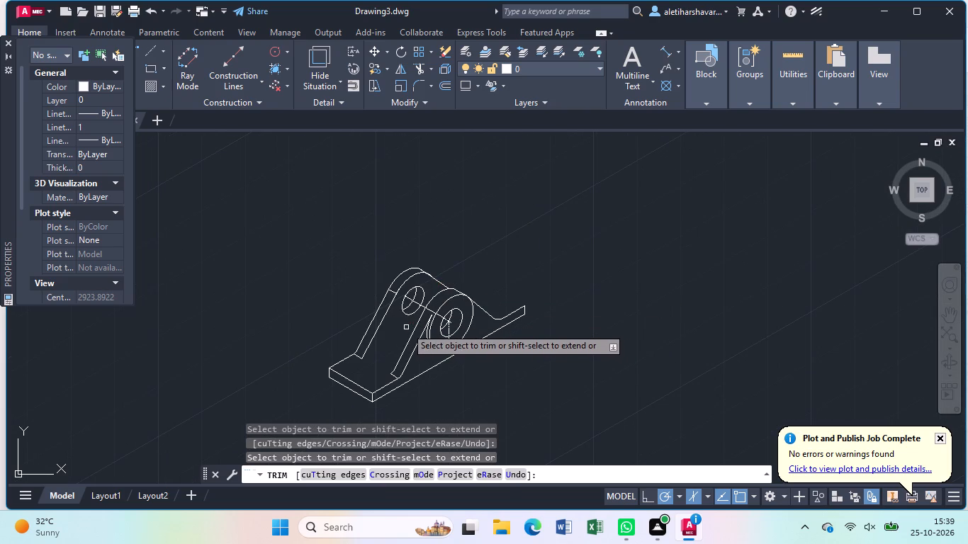
key(Escape)
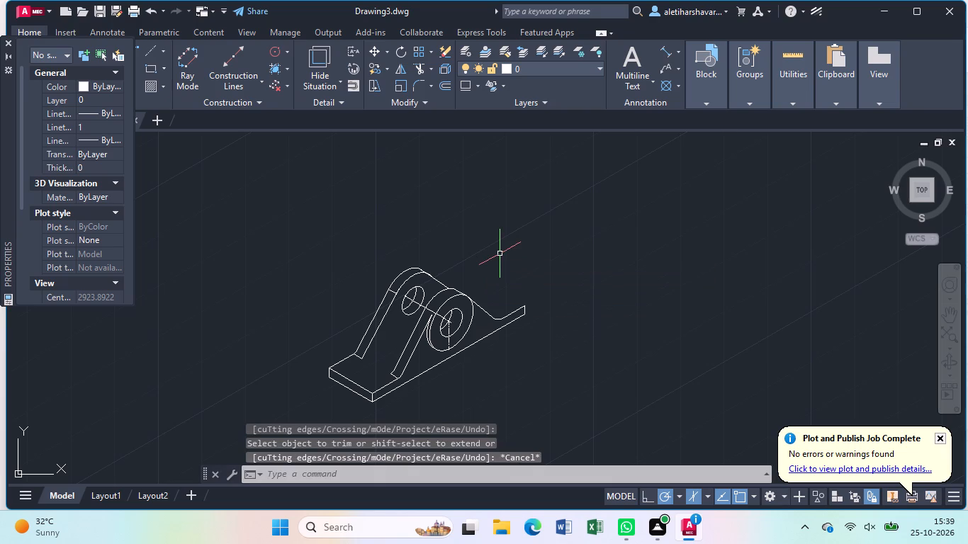
Draw a line about 156 units long at 30° from the rear foot's front lower corner, running past the front cylinder.
key(l)
key(Return)
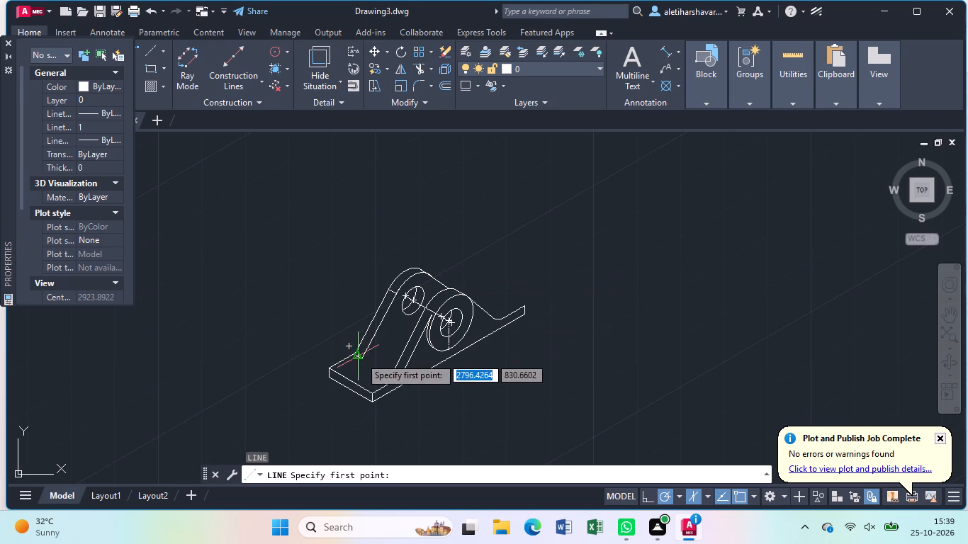
click(362, 361)
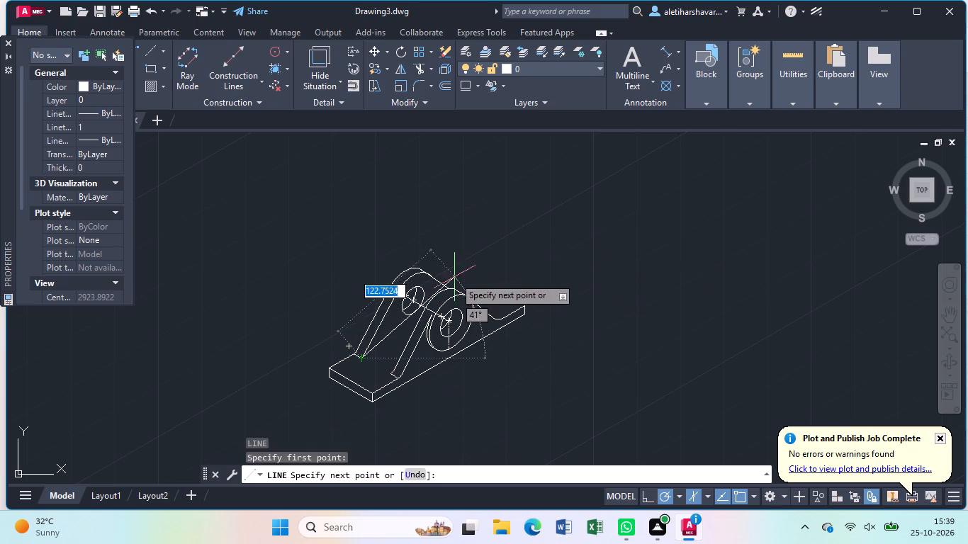
click(500, 283)
key(Escape)
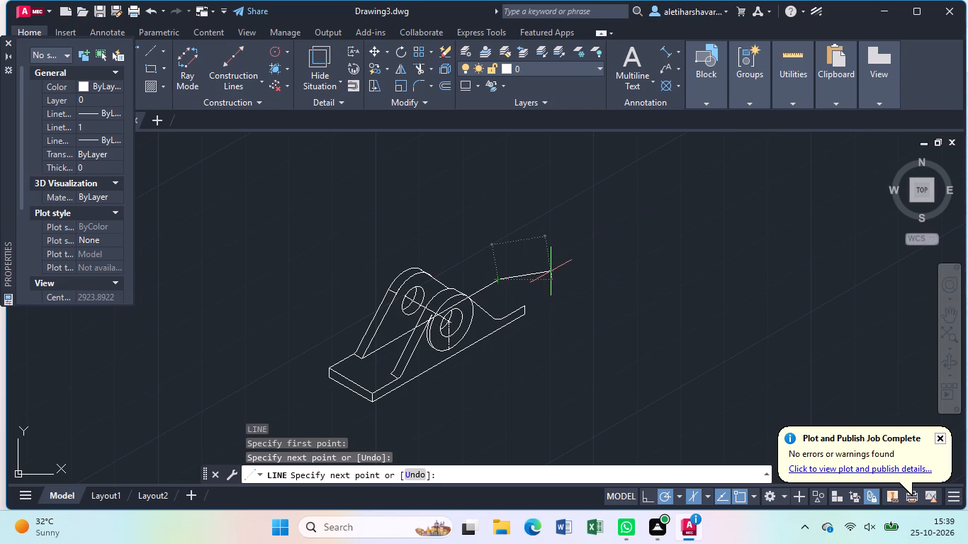
Trim the 30° line's segments beyond the front web, including those crossing and extending past the front cylinder.
text(tr)
key(Return)
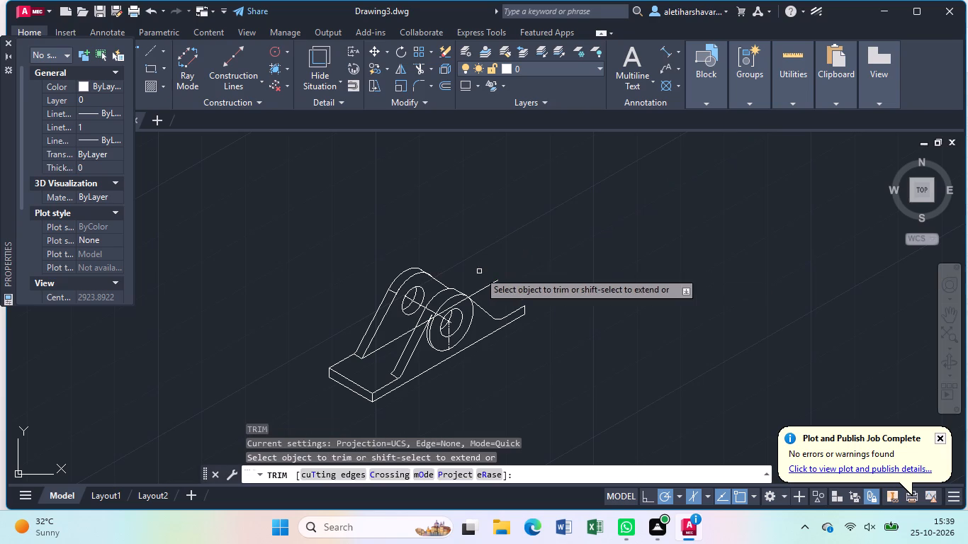
click(421, 324)
scroll(421, 324, up, 2)
click(443, 308)
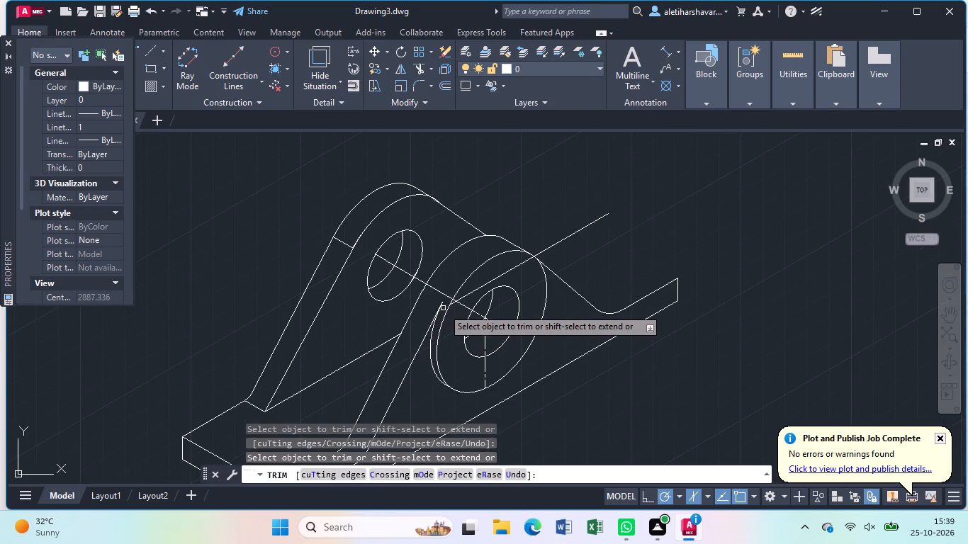
click(454, 305)
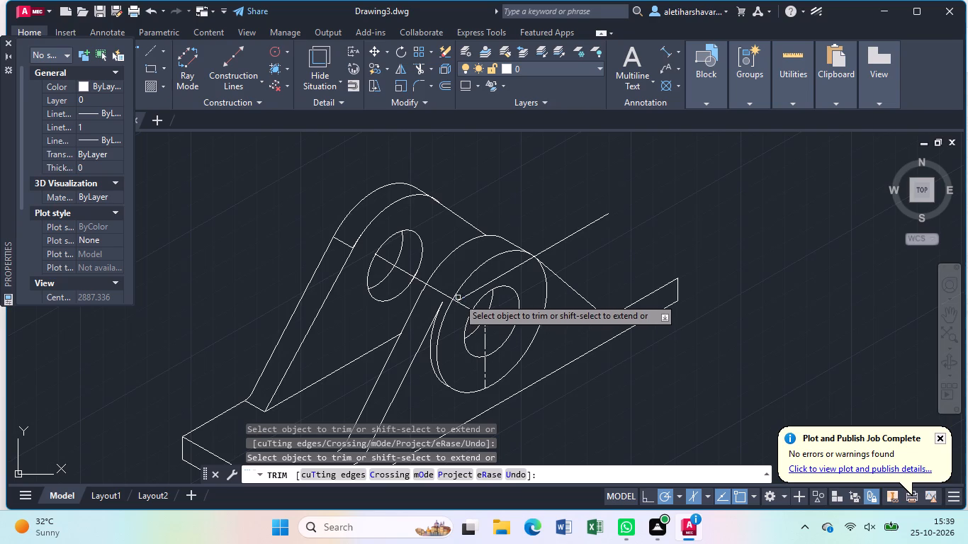
click(462, 295)
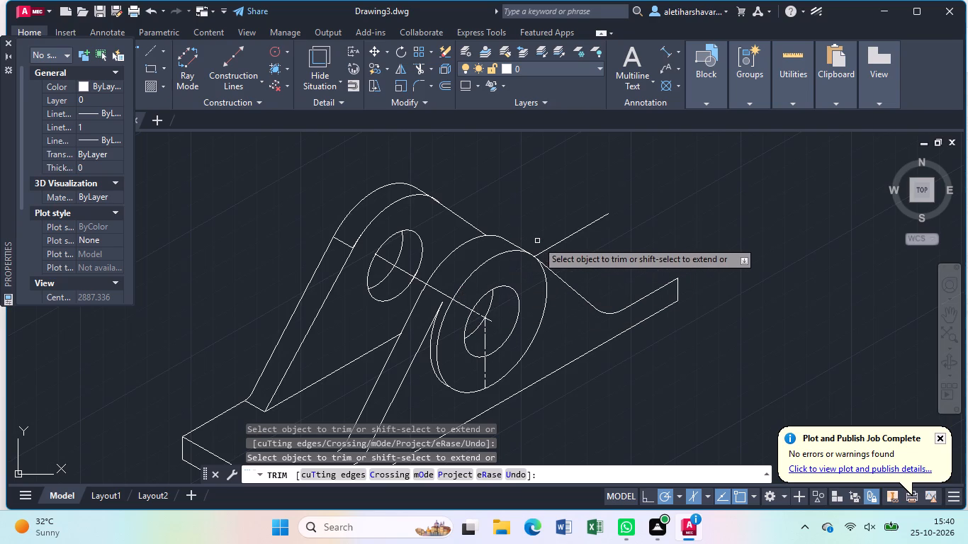
click(540, 252)
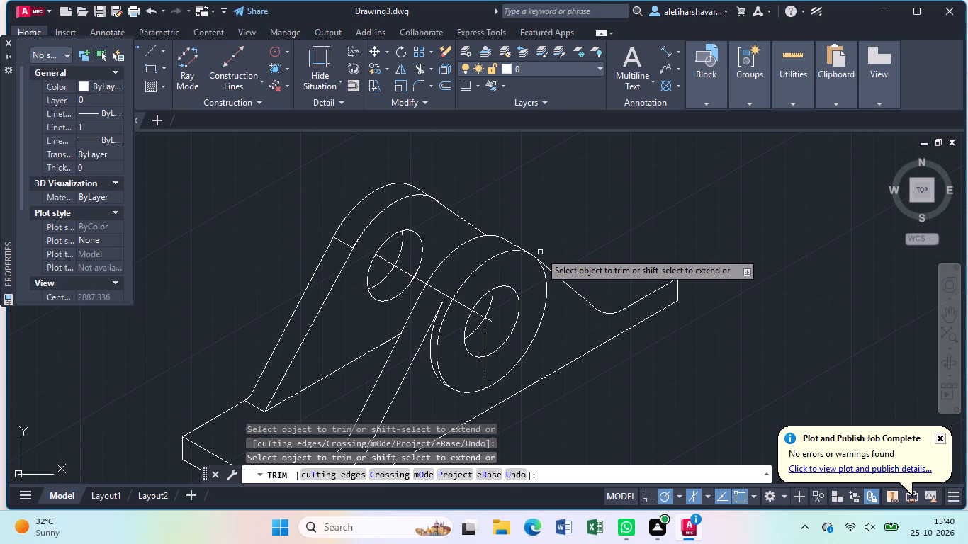
key(Escape)
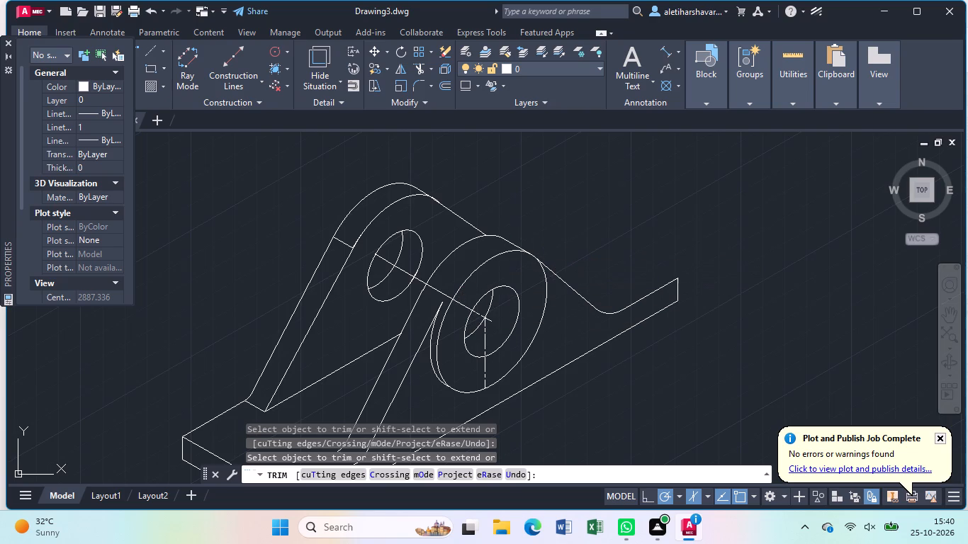
Extend the cylinders' axis with a 3-unit line at 150° from its rear end.
scroll(551, 263, down, 1)
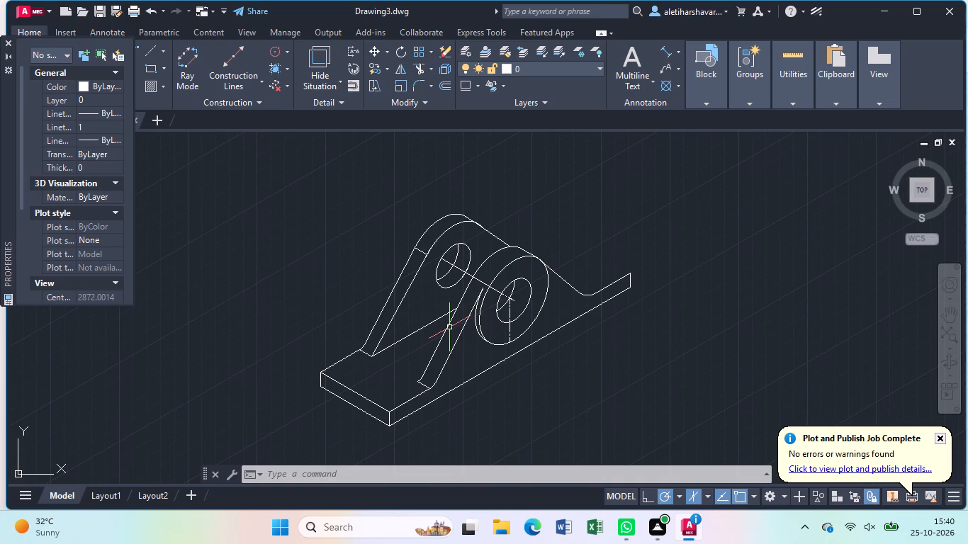
scroll(412, 302, up, 1)
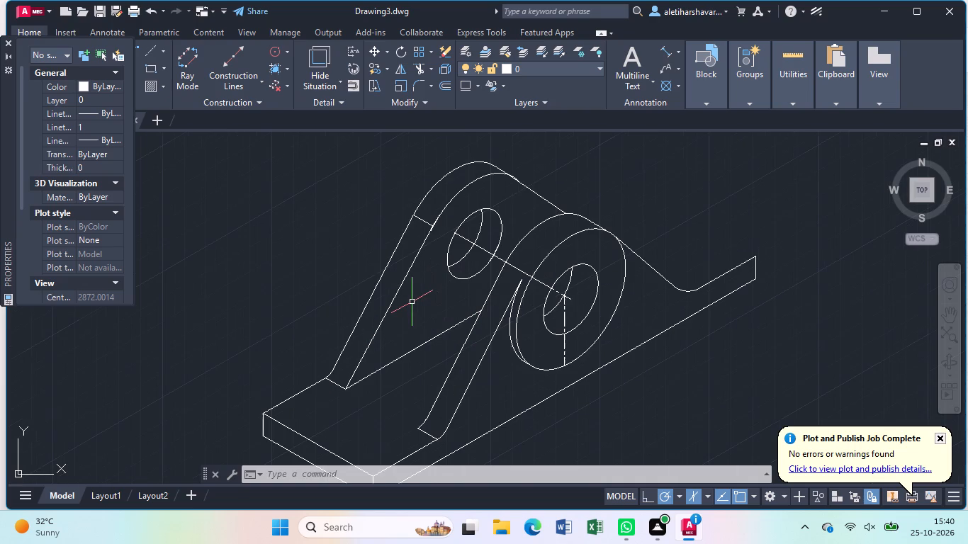
key(l)
key(Return)
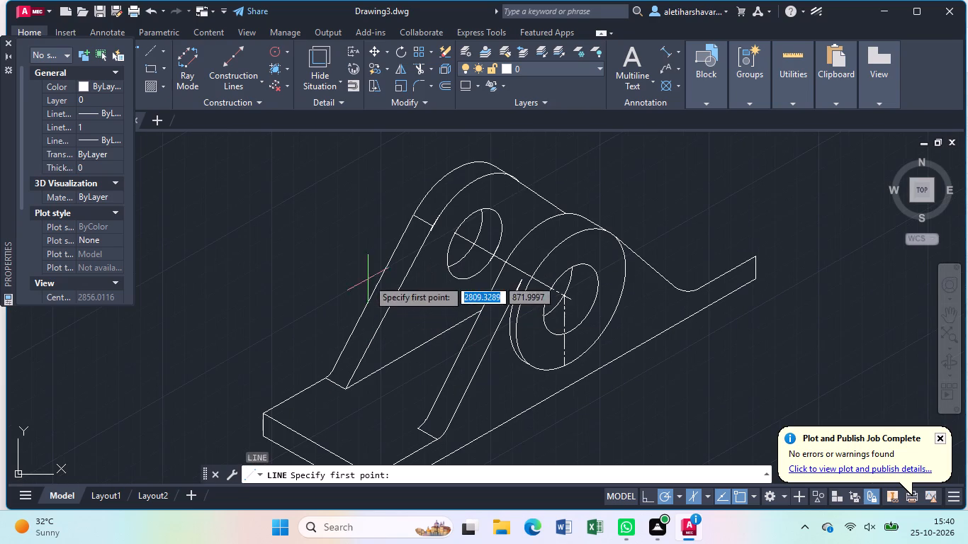
click(454, 231)
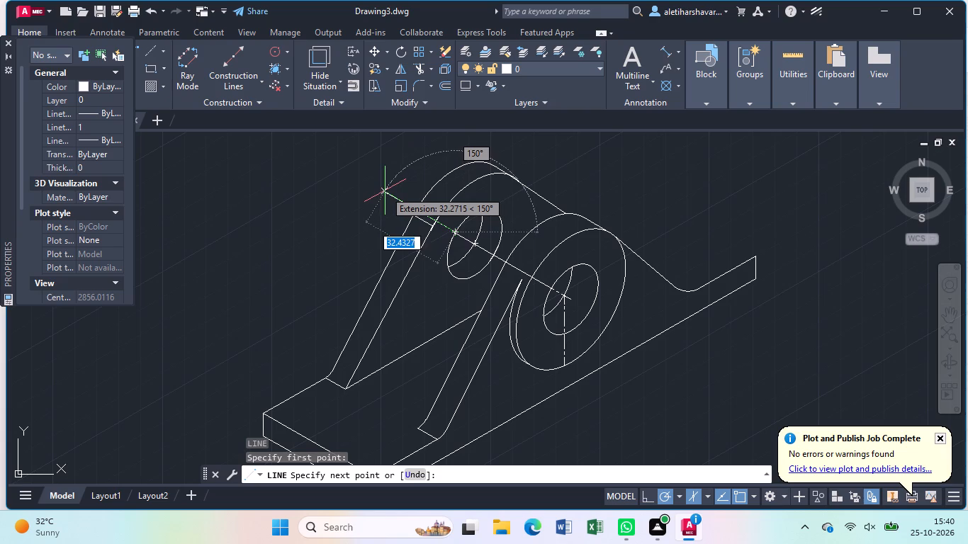
key(3)
key(Return)
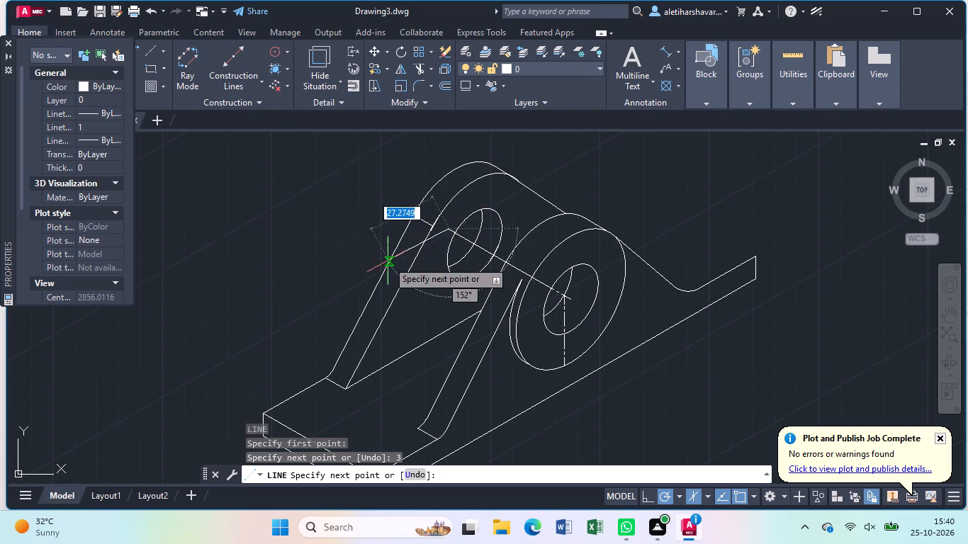
key(Escape)
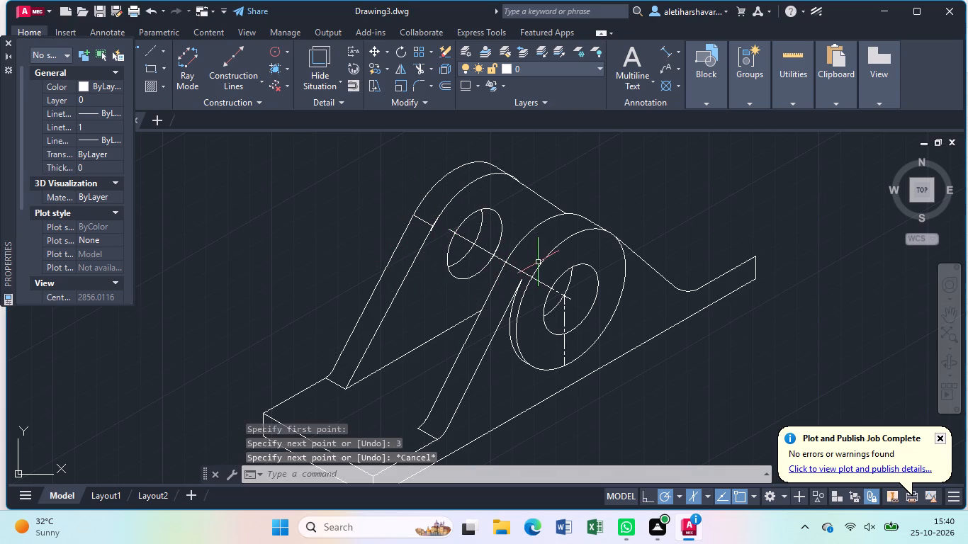
Copy the front cylinder's front outer ellipse from its centre to the rear end of the 3-unit axis extension.
click(546, 258)
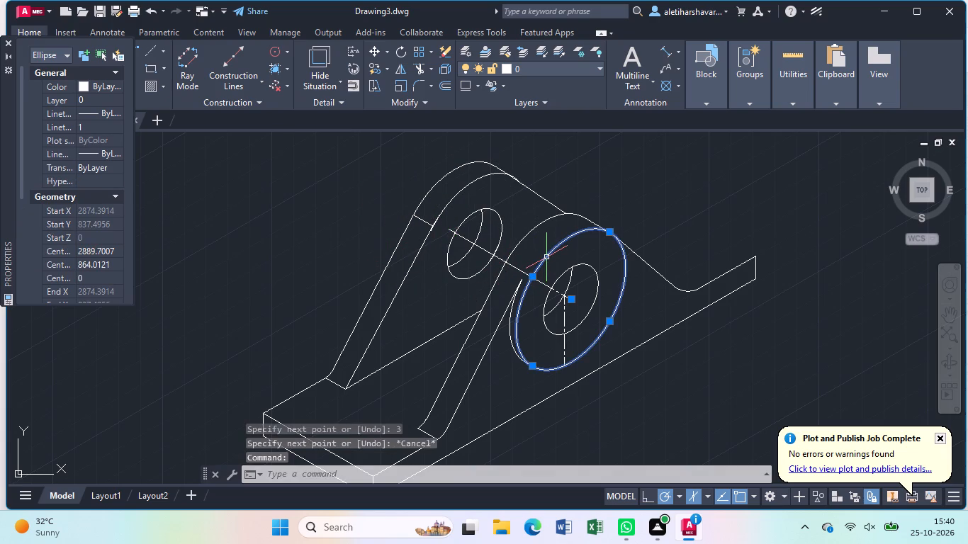
text(co)
key(Return)
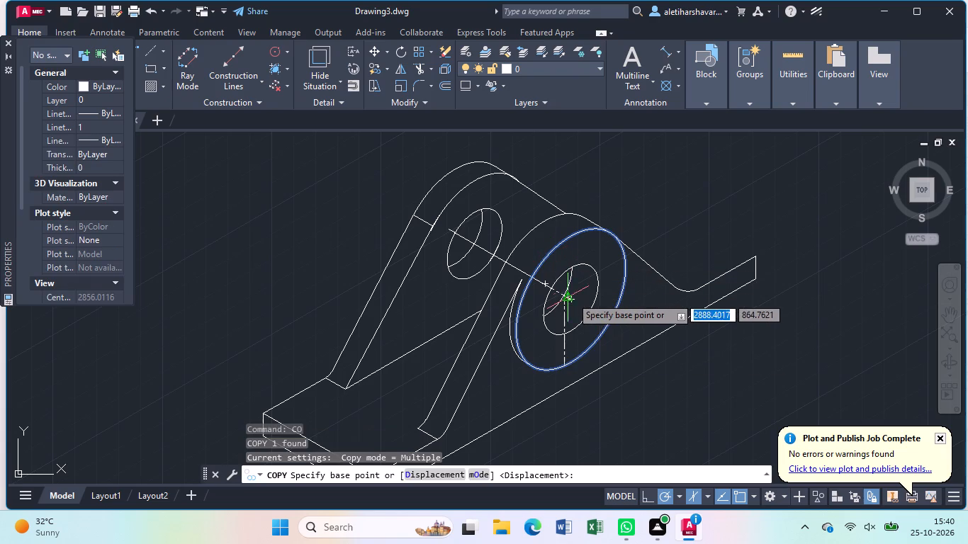
click(573, 300)
scroll(446, 254, up, 2)
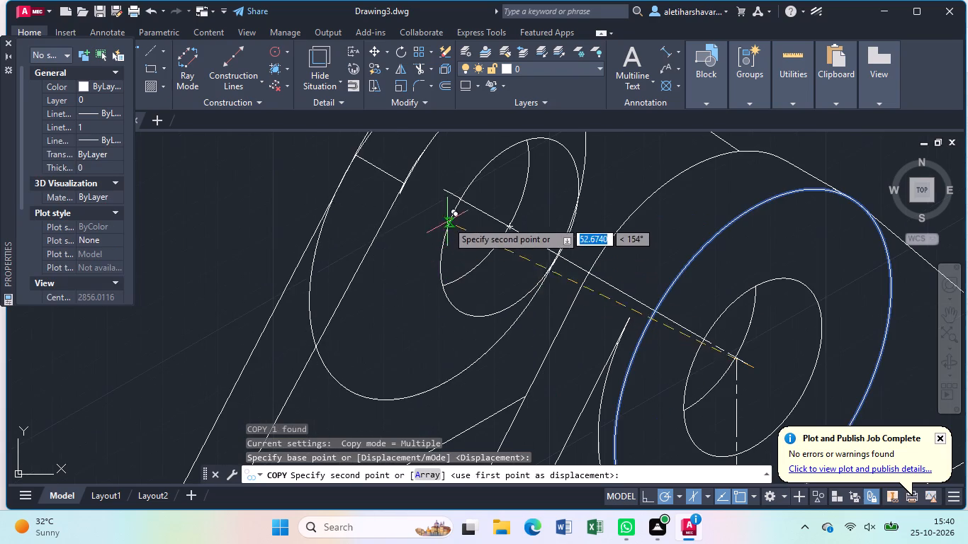
click(441, 191)
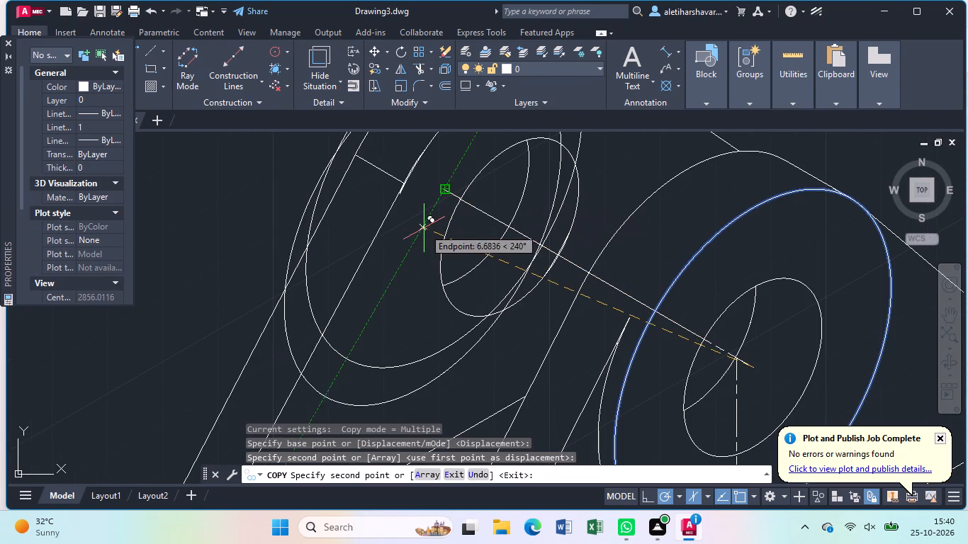
key(Escape)
Trim the hidden arcs of the rear cylinder's outer ellipses and the excess line end at its upper tangent edge.
scroll(422, 234, down, 2)
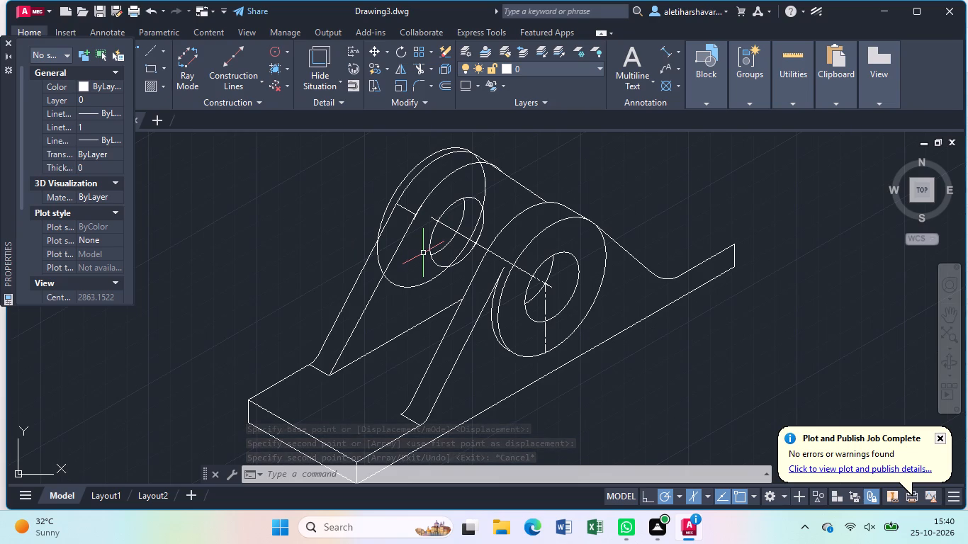
text(tr)
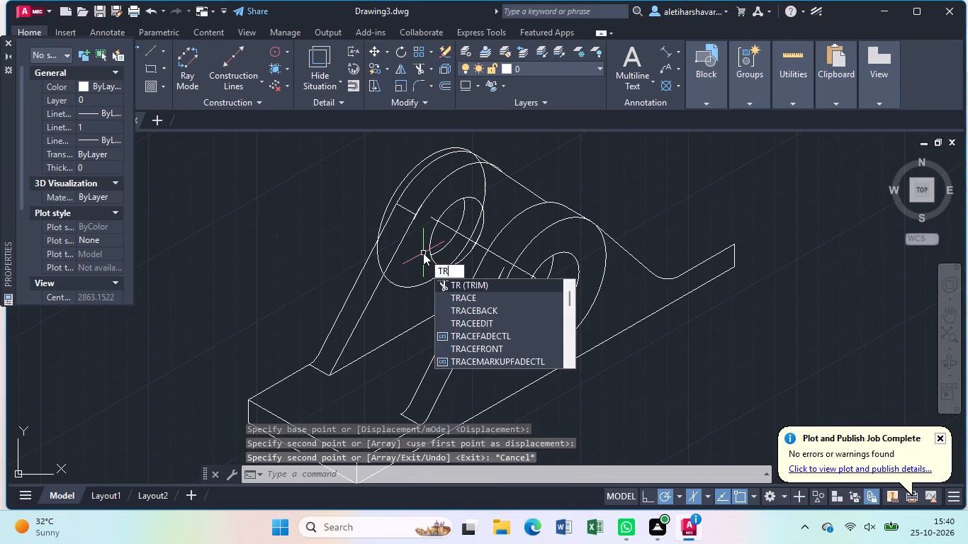
key(Return)
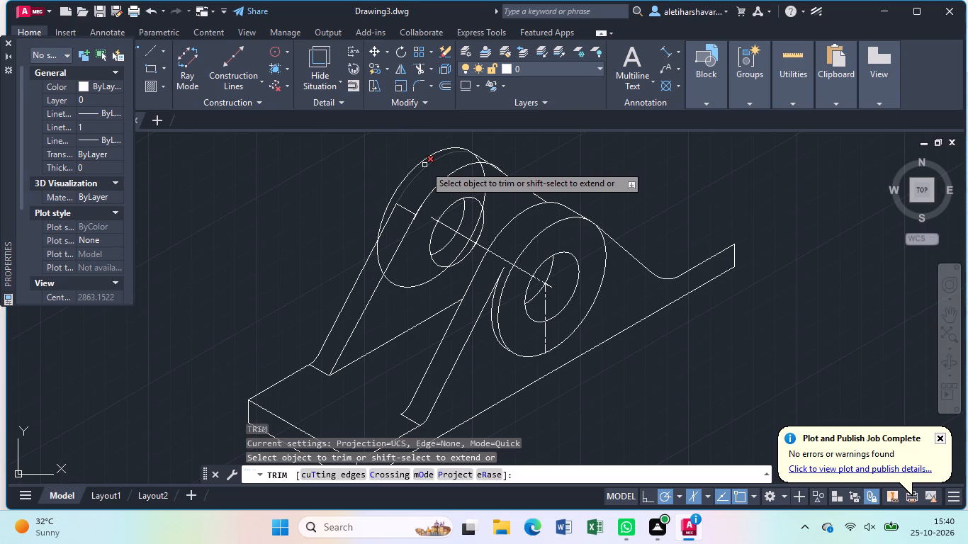
click(425, 165)
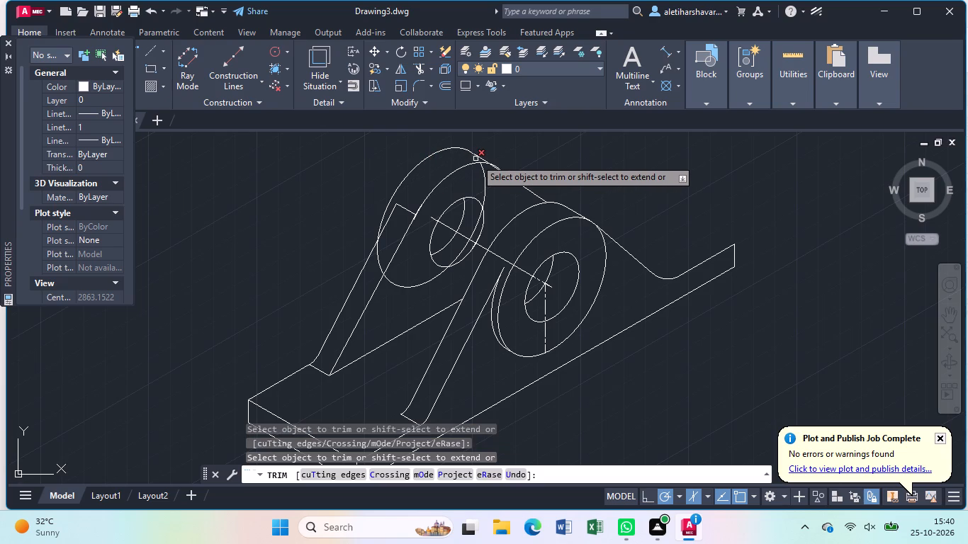
click(476, 159)
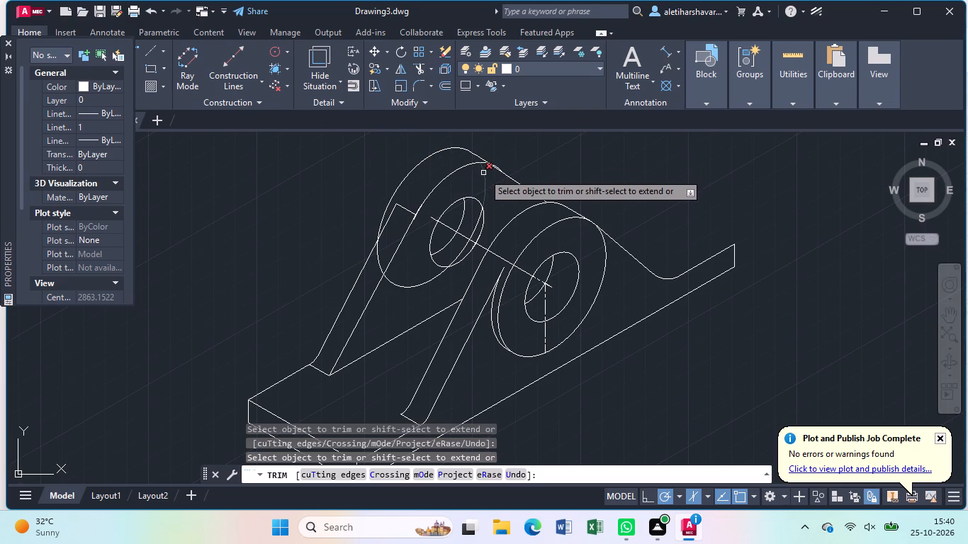
click(483, 173)
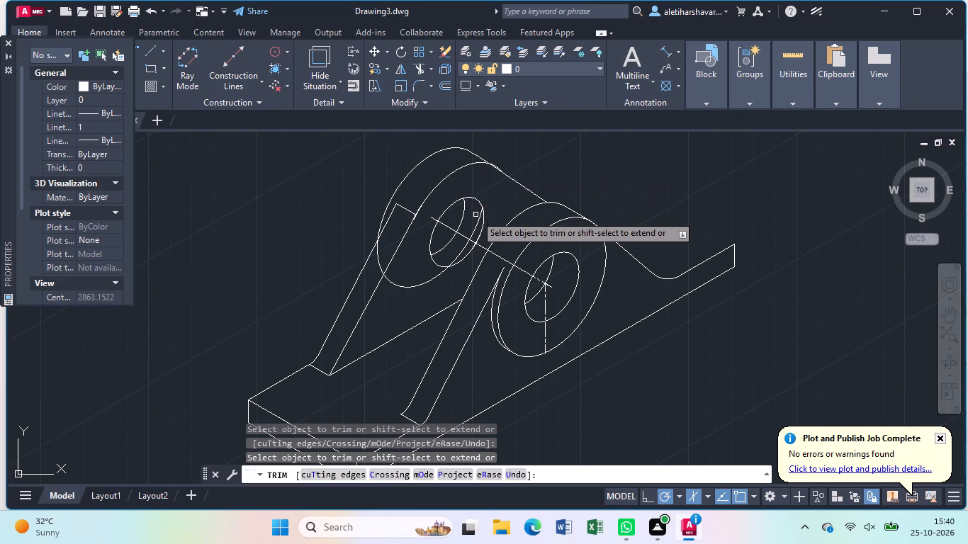
click(477, 222)
click(464, 245)
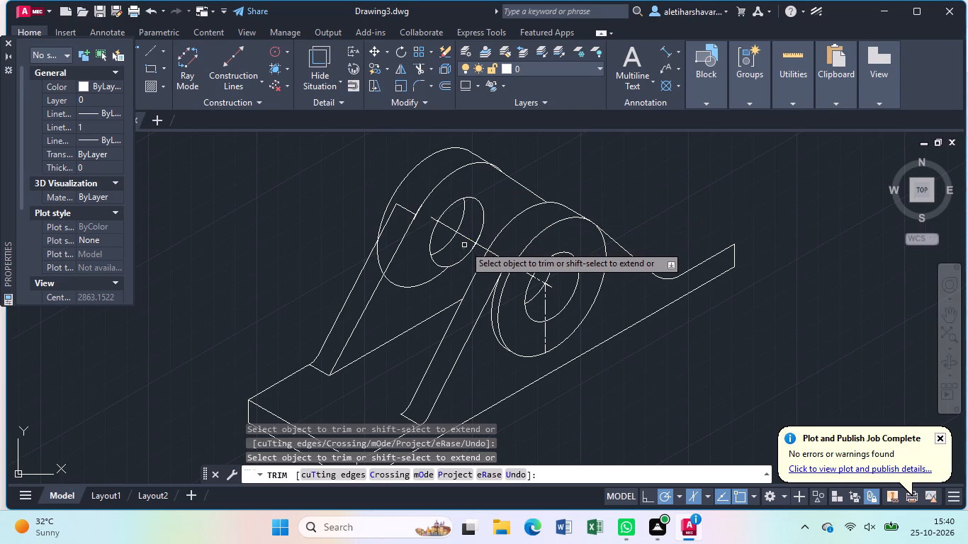
click(418, 284)
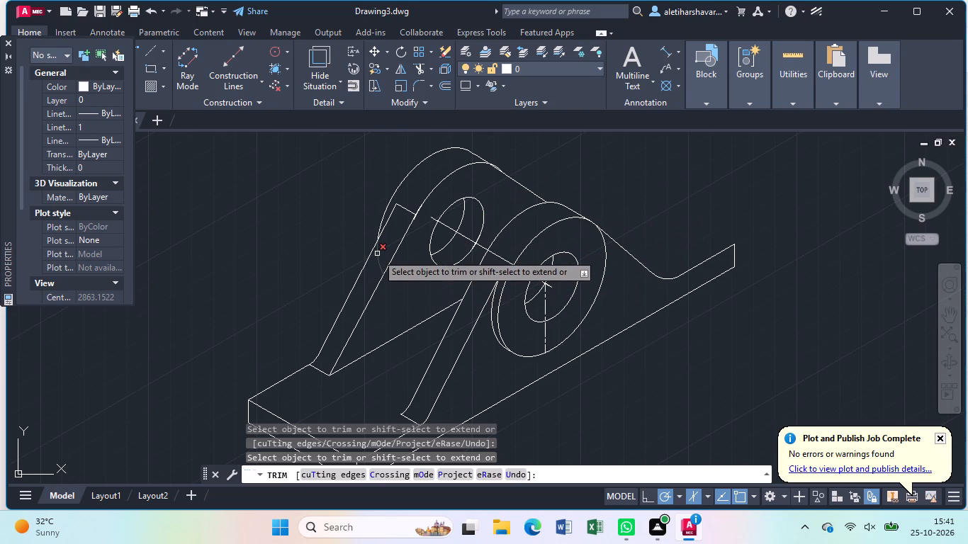
click(377, 254)
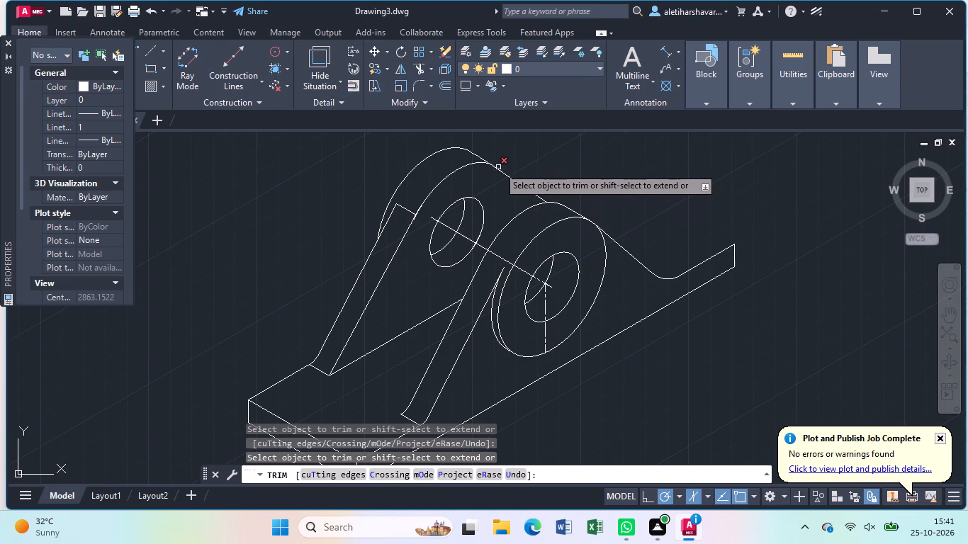
scroll(502, 165, up, 1)
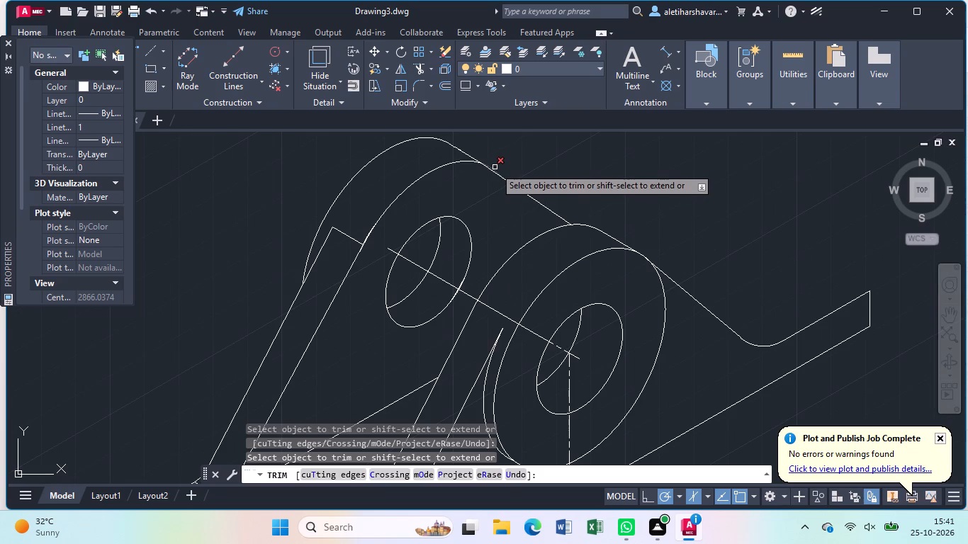
click(495, 167)
key(Escape)
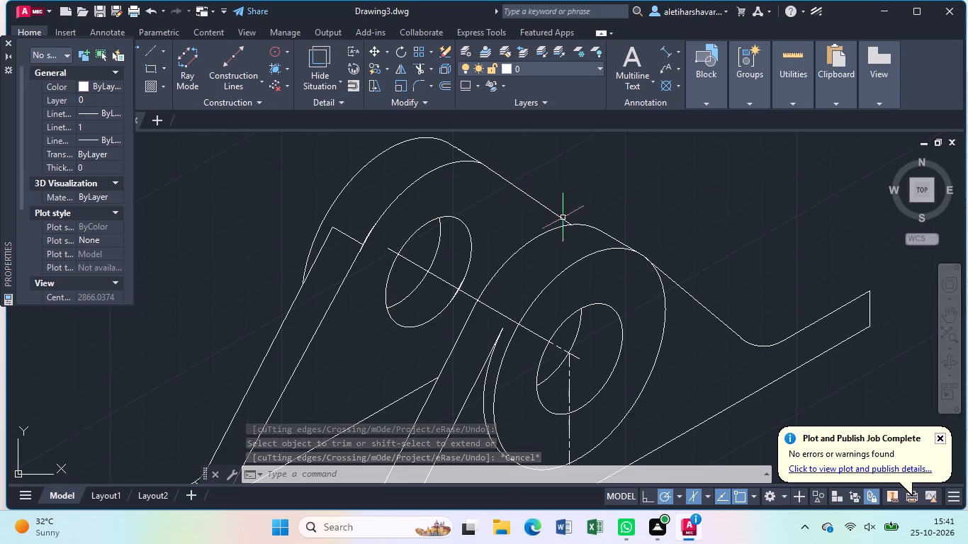
Draw the base's far end edge 50 units at 150° from its upper corner, continuing about 118 units at 210° along the rear edge.
scroll(565, 225, down, 2)
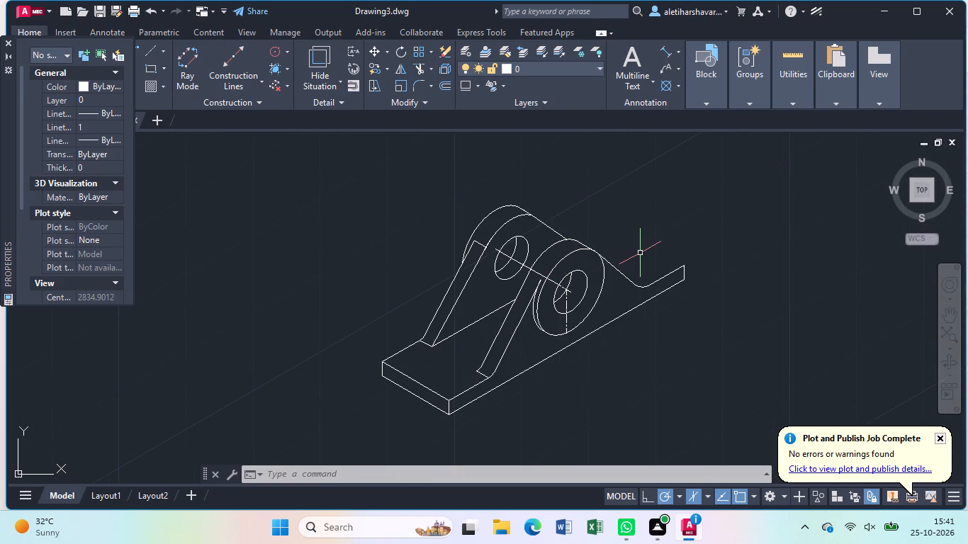
key(l)
key(Return)
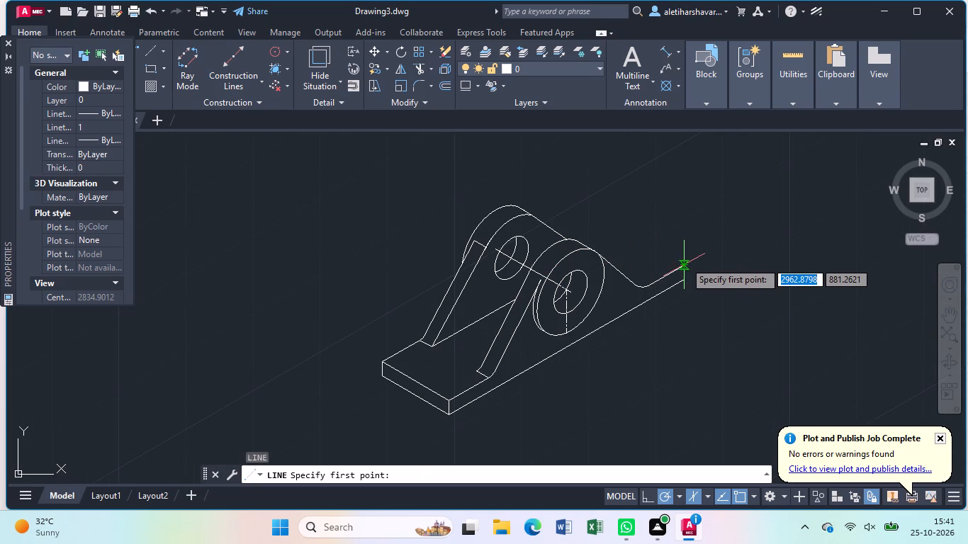
click(685, 261)
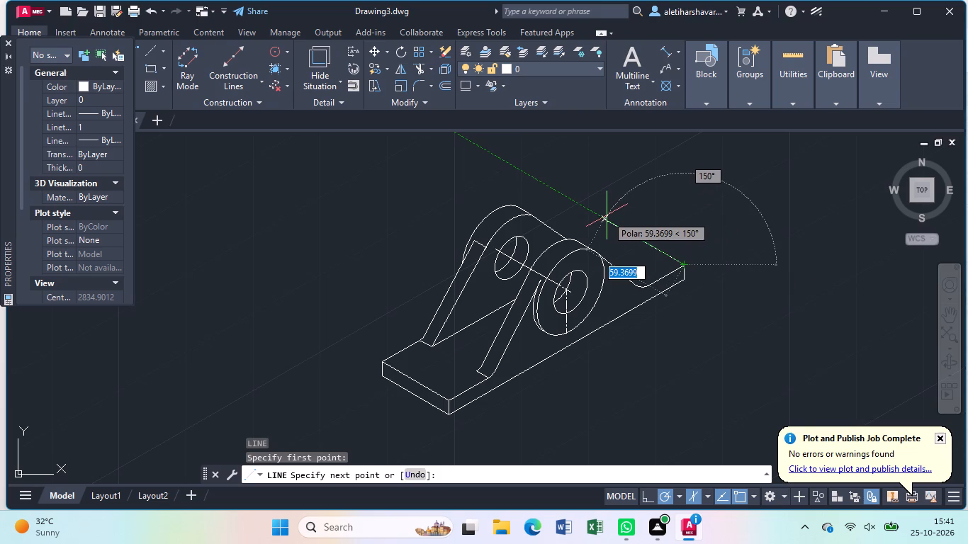
text(5-)
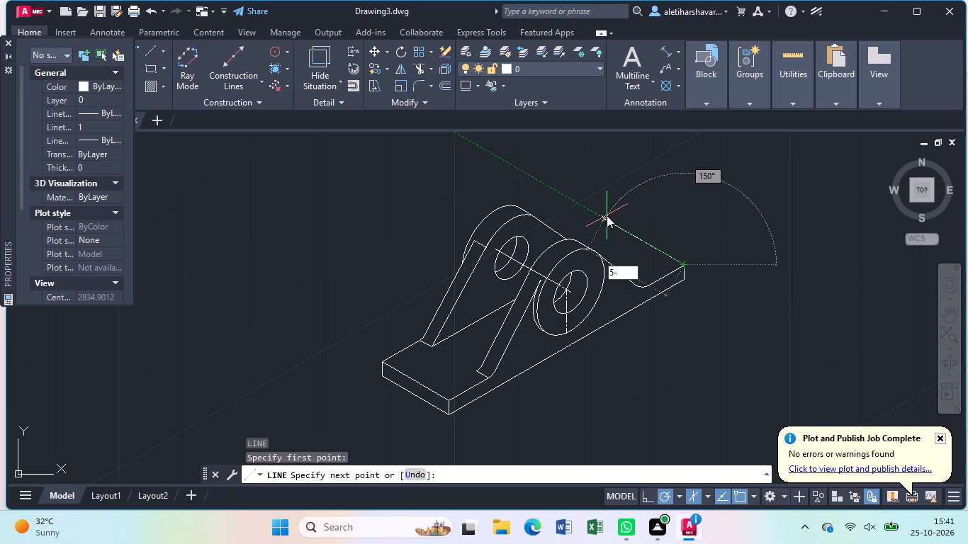
key(BackSpace)
key(0)
key(Return)
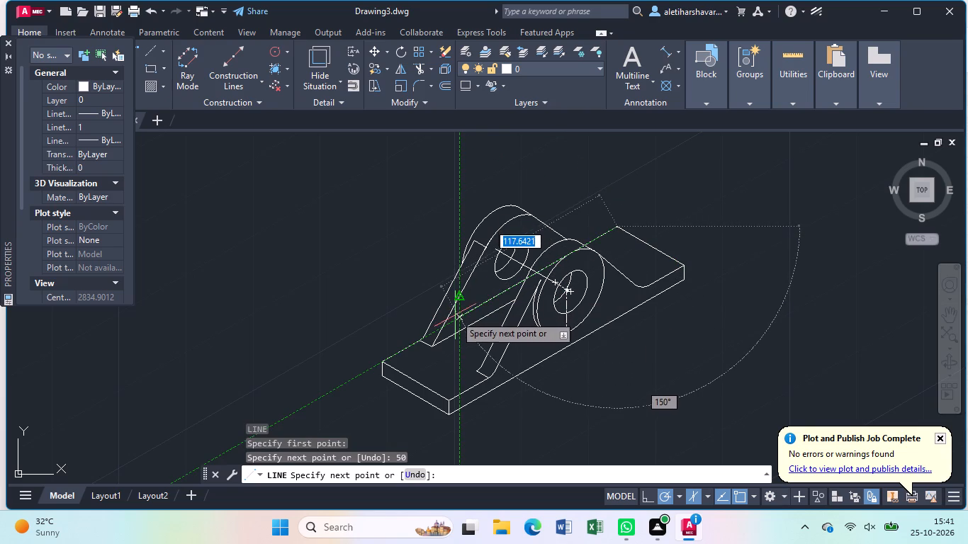
click(455, 317)
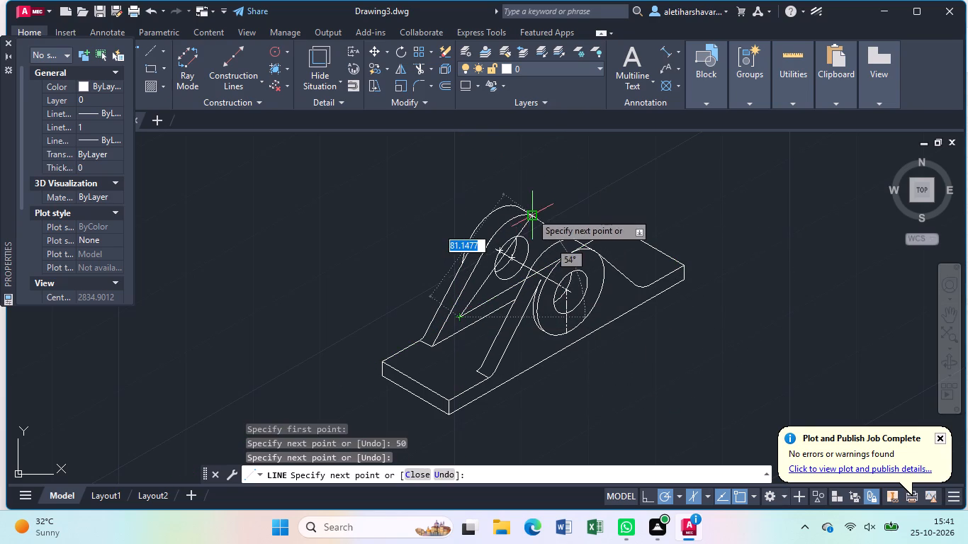
key(Escape)
Trim the base's rear edge line where it passes behind the front web and front cylinder.
text(tr)
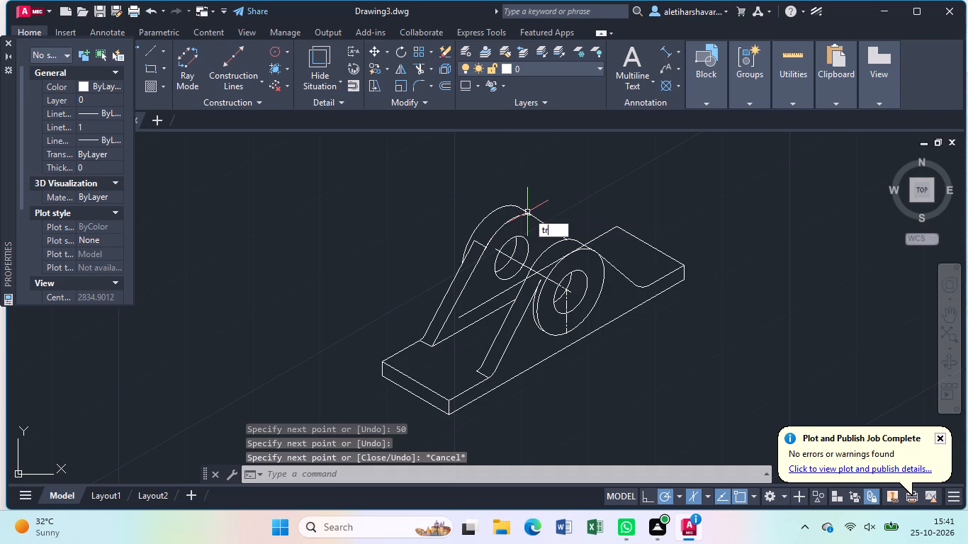
key(Return)
click(507, 288)
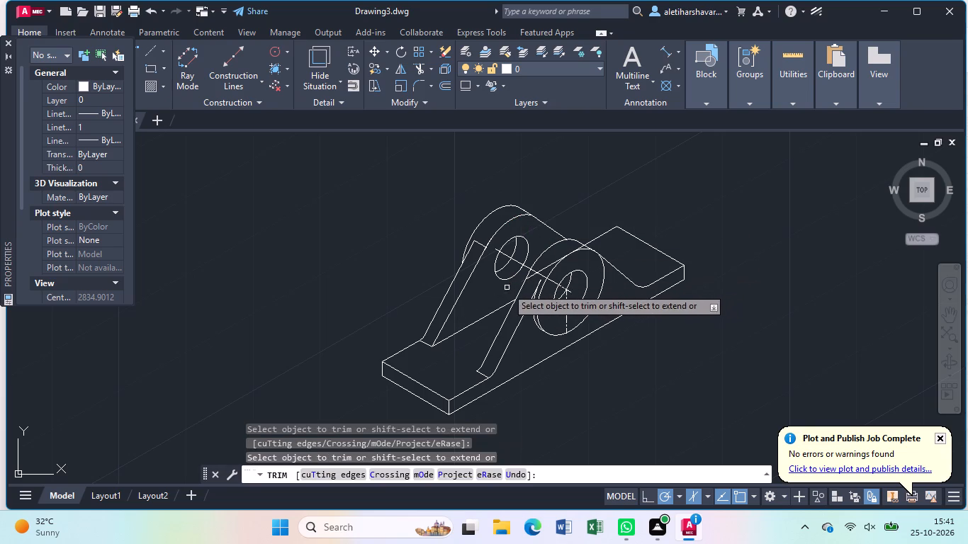
click(531, 276)
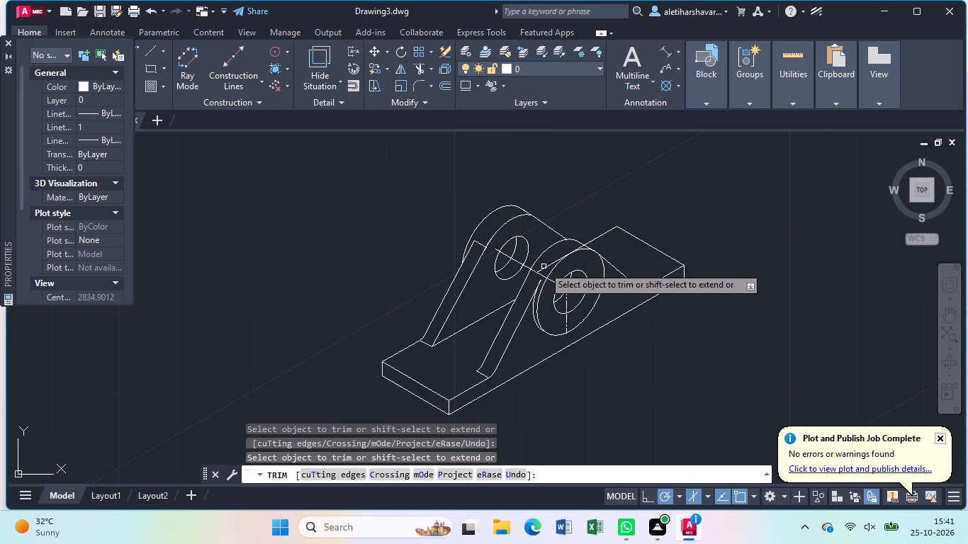
click(544, 267)
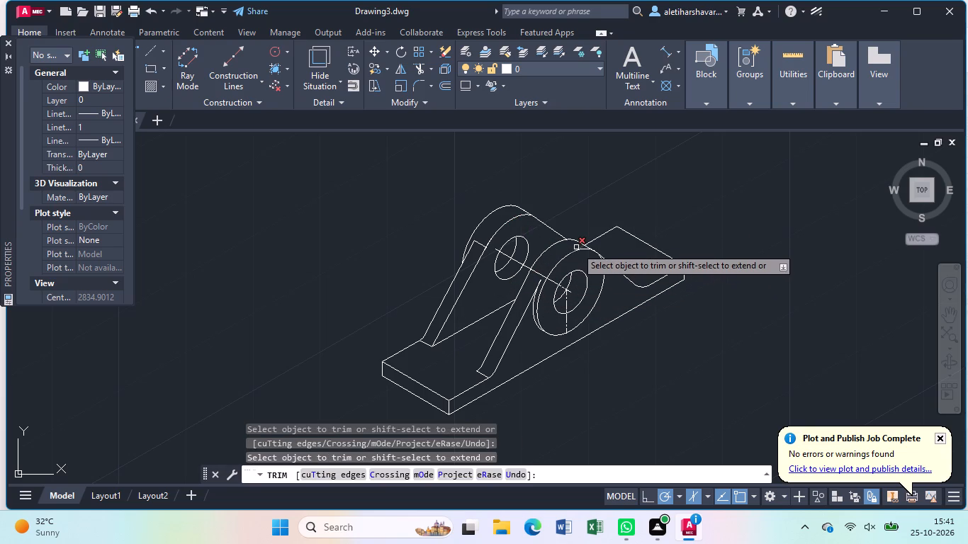
click(577, 247)
key(Escape)
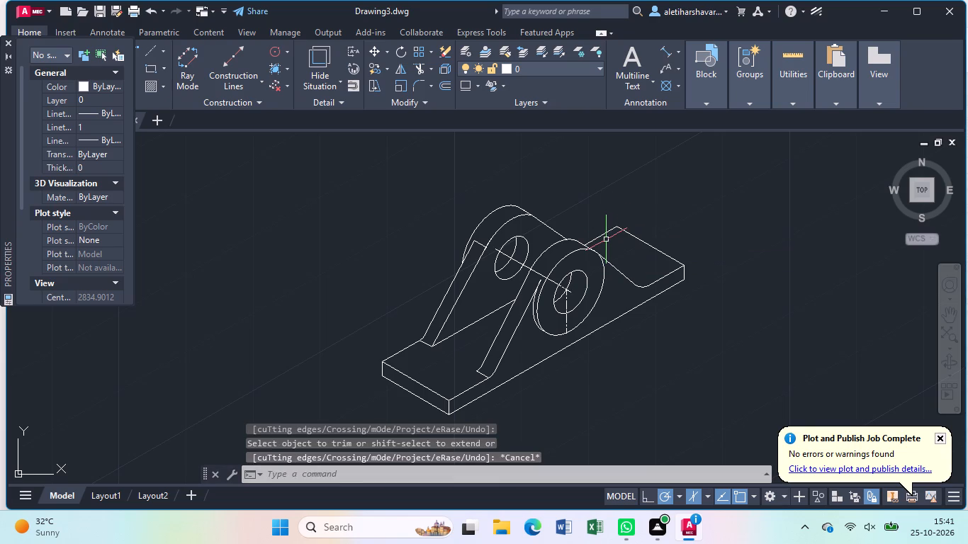
Draw locating lines from the base's near upper corner, 25 units at 150° and 16 units at 30°.
key(l)
key(Return)
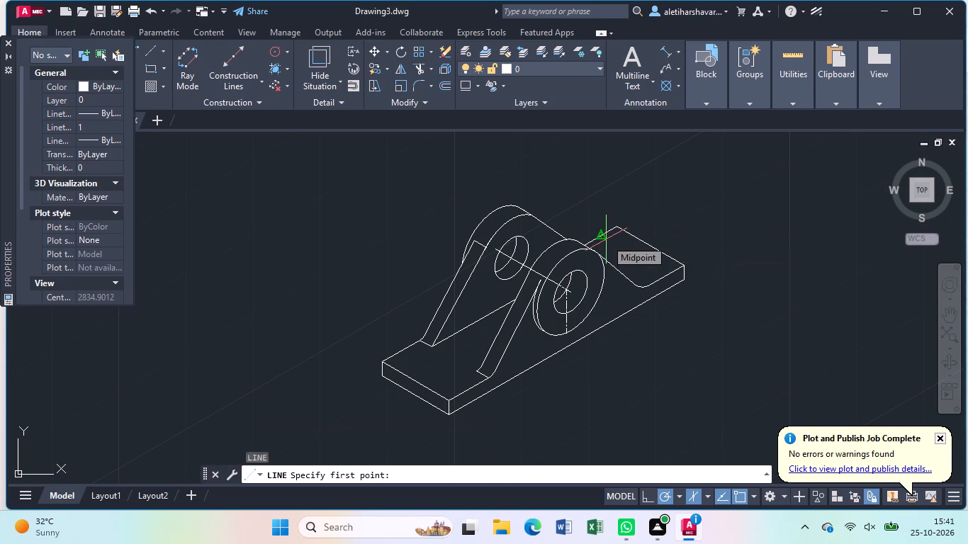
click(449, 398)
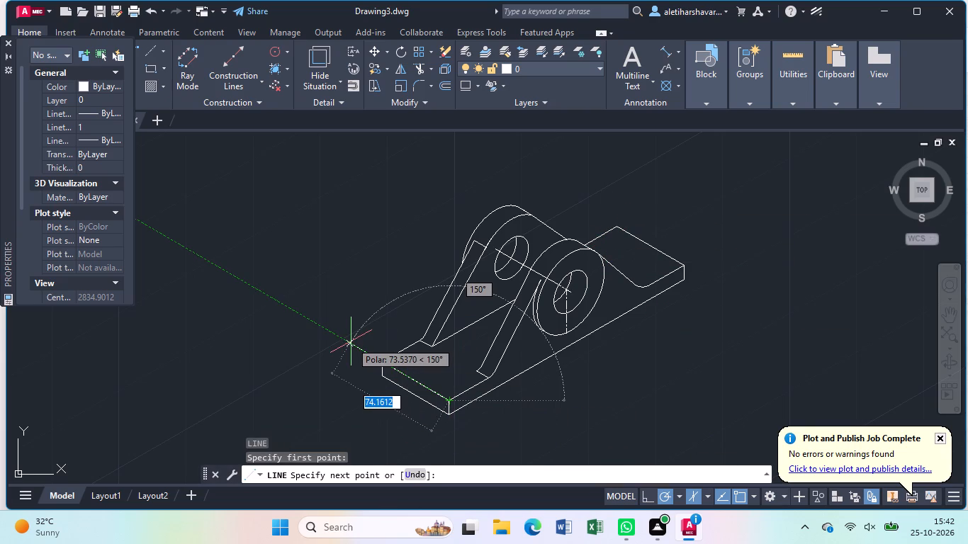
text(25)
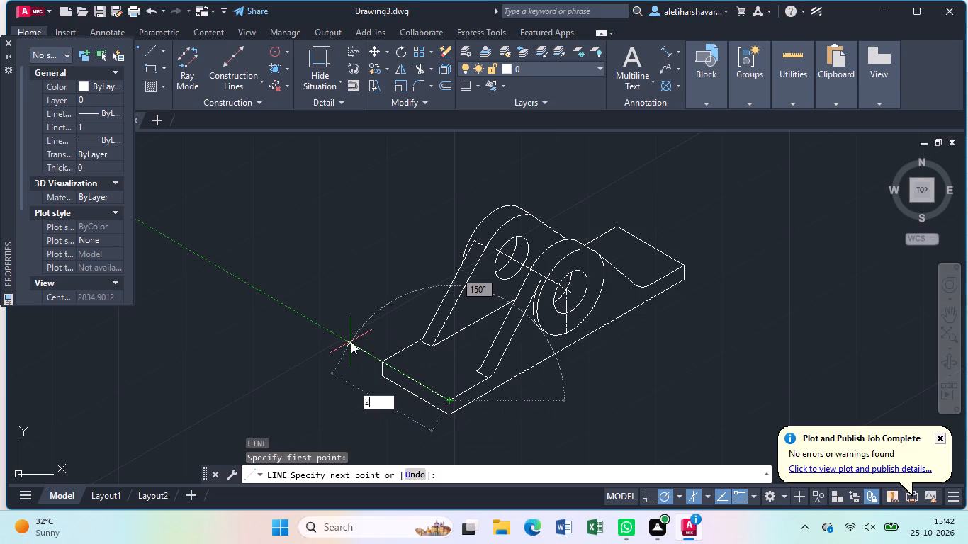
key(Return)
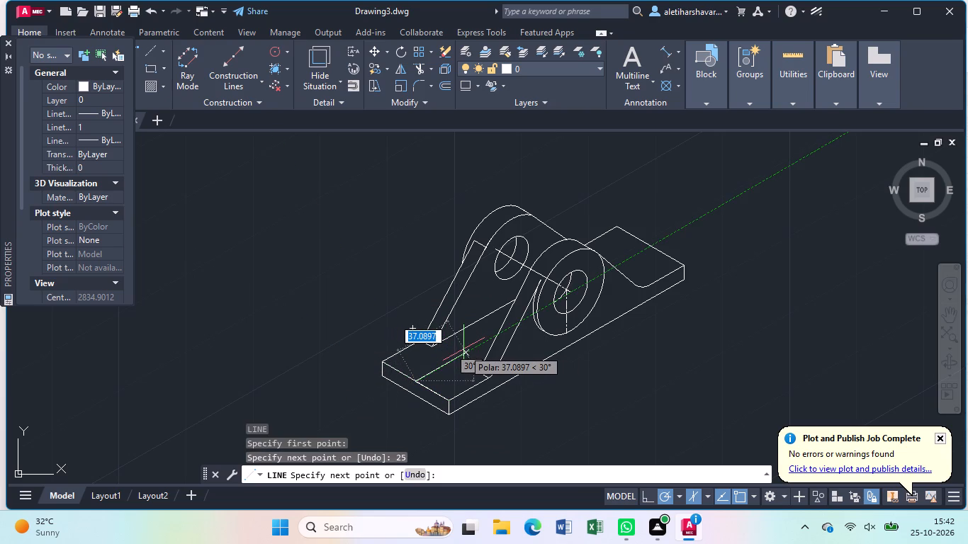
text(16)
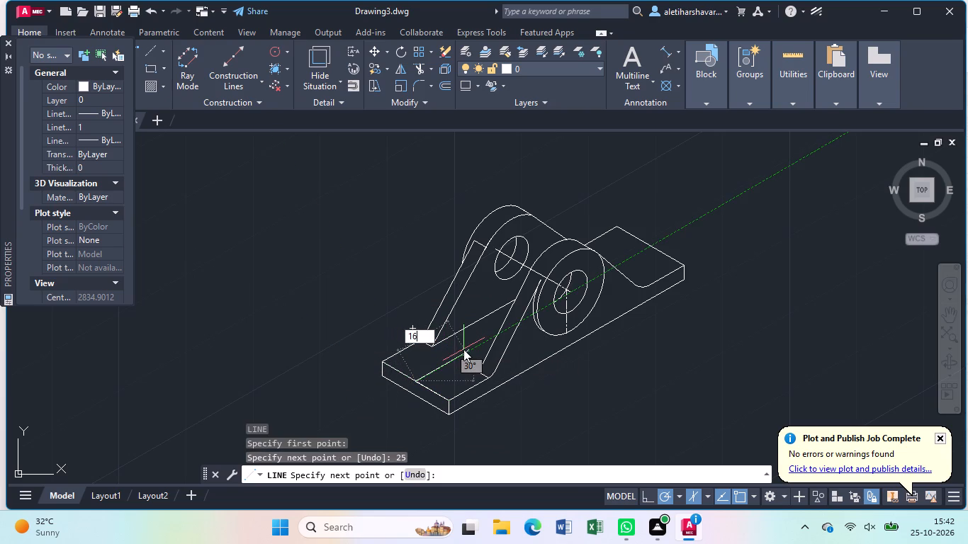
key(Return)
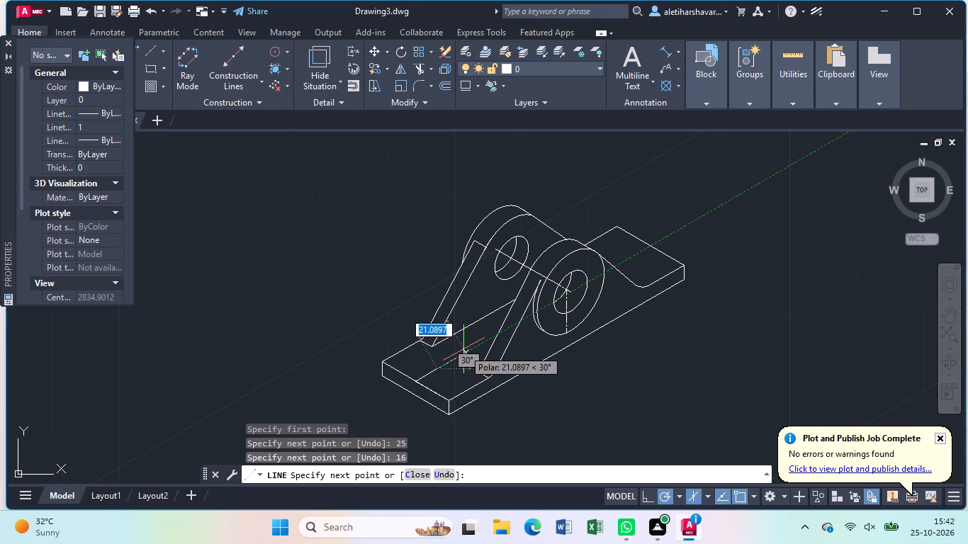
key(Escape)
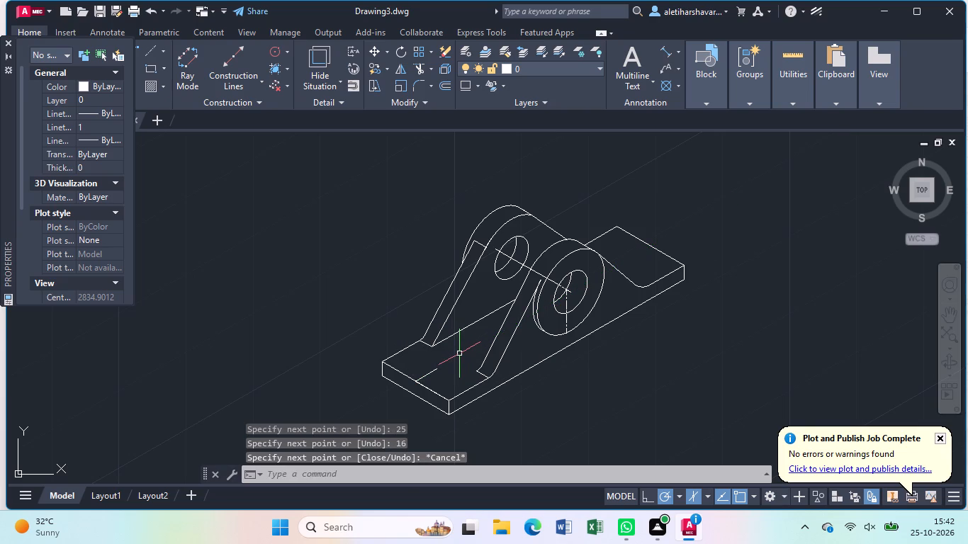
Draw a radius 6 isocircle in the top isoplane, centred on the end of the 16-unit locating line at the base's near end.
text(ell)
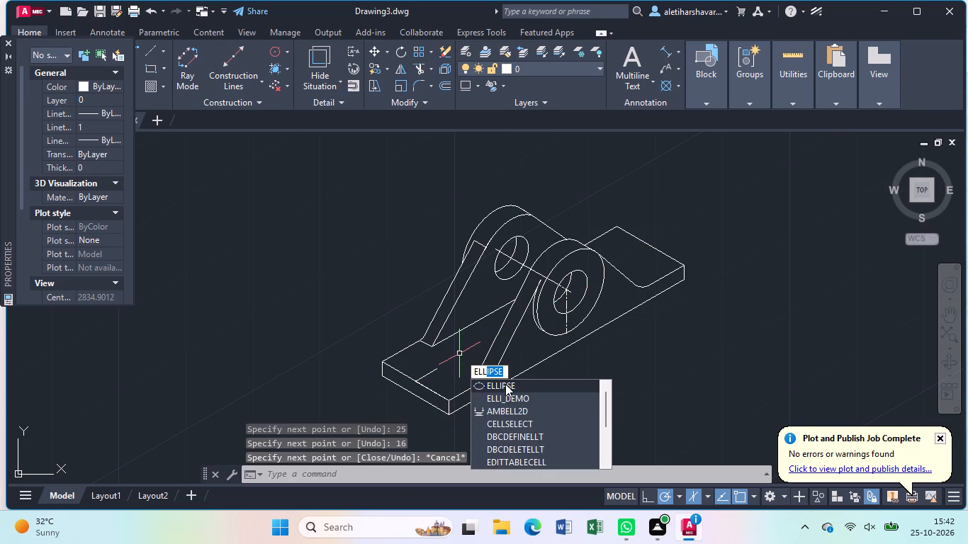
click(506, 385)
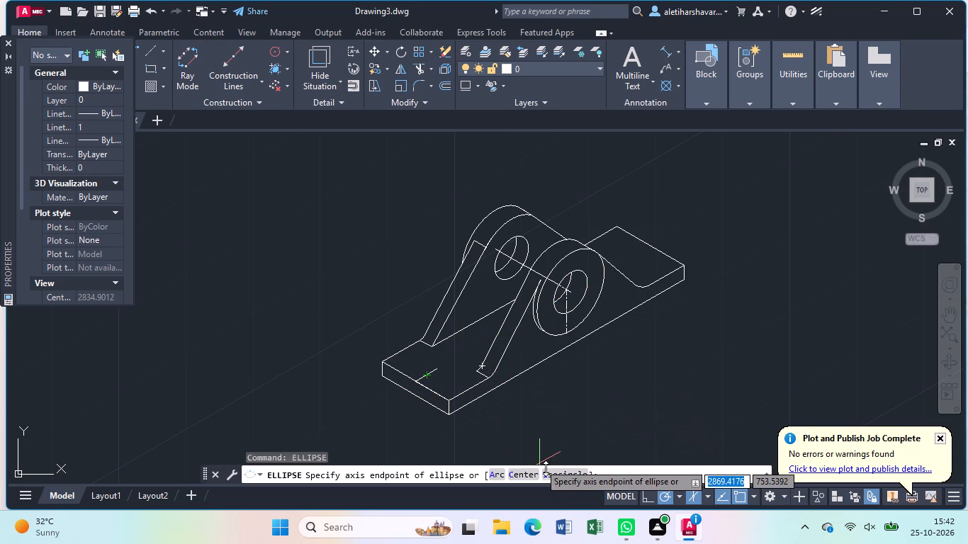
click(555, 476)
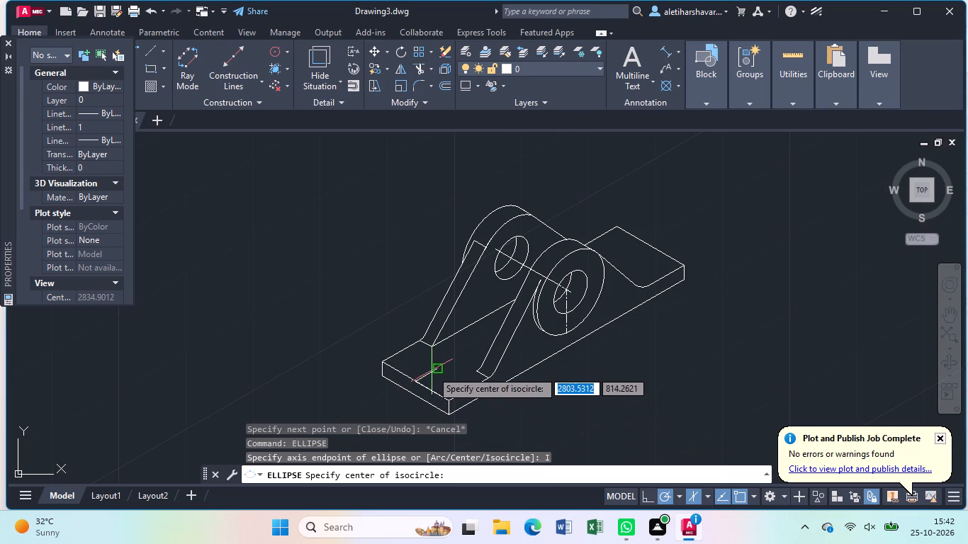
click(434, 369)
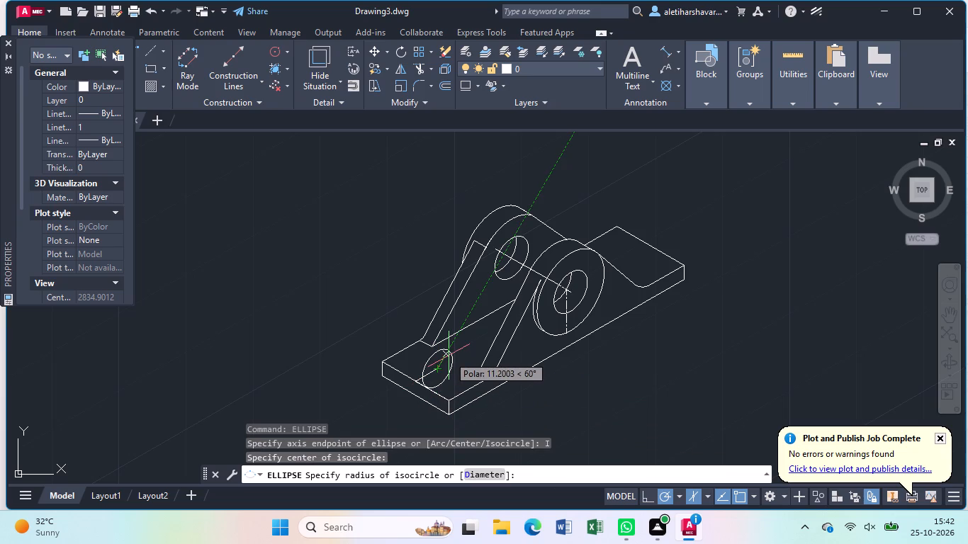
key(F5)
key(F5)
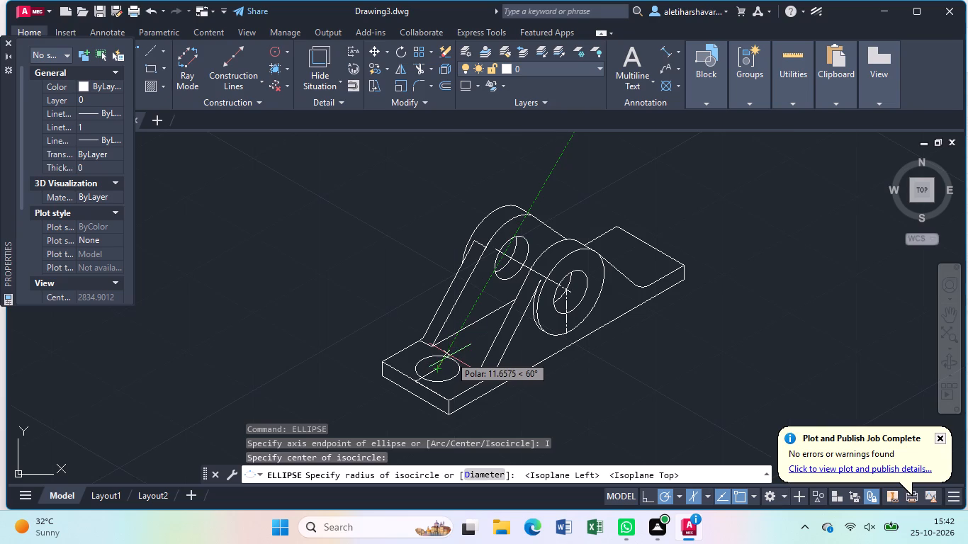
key(6)
key(Return)
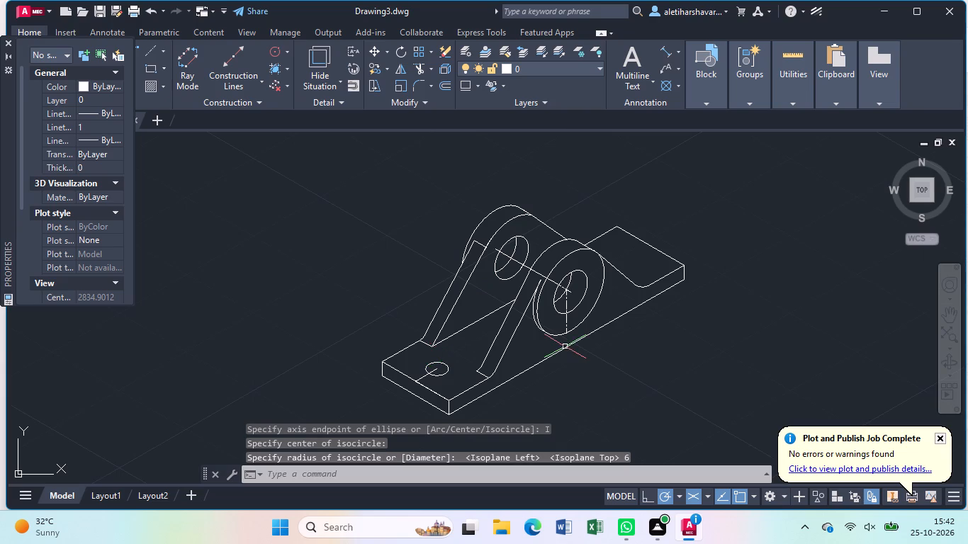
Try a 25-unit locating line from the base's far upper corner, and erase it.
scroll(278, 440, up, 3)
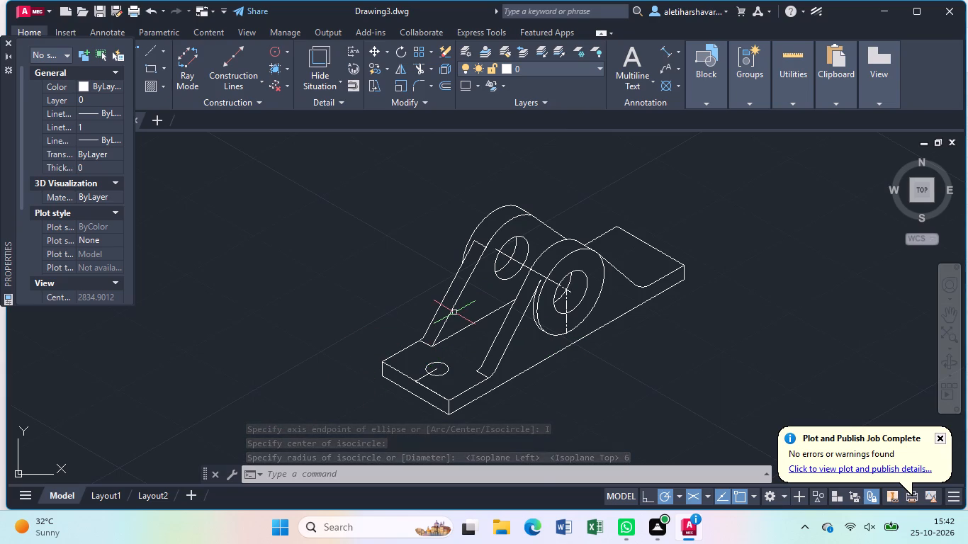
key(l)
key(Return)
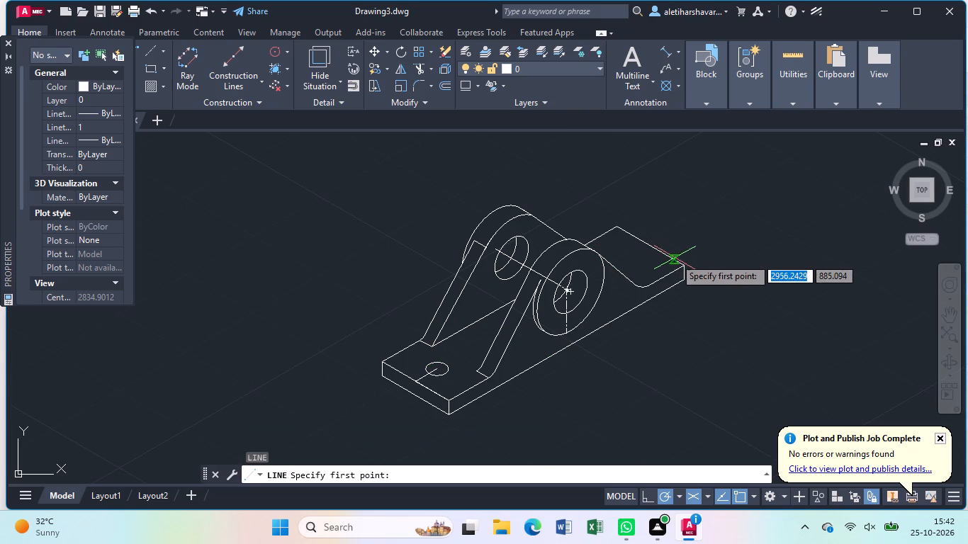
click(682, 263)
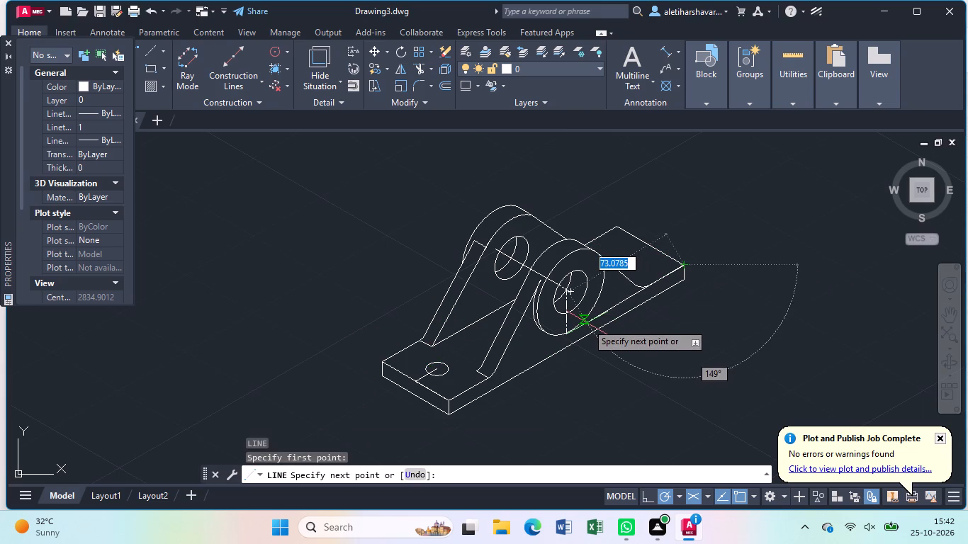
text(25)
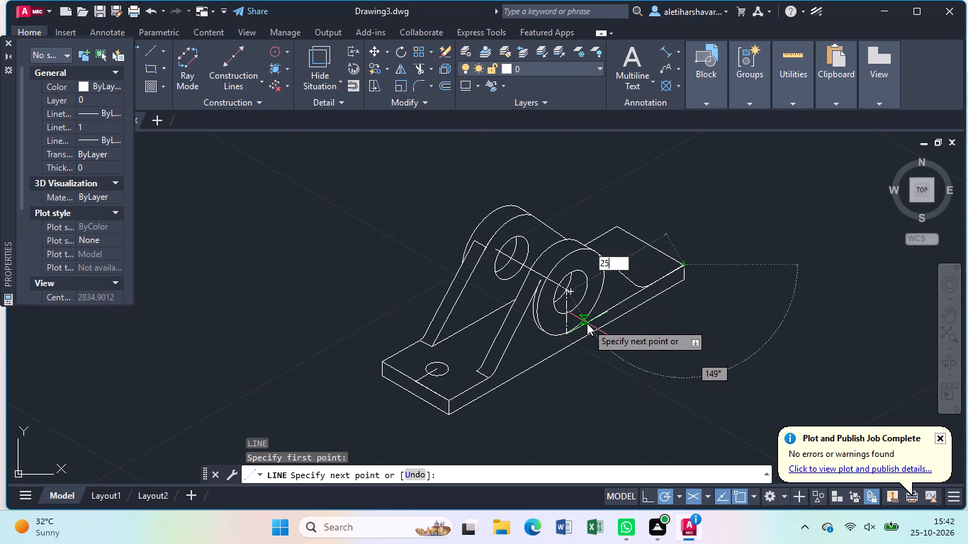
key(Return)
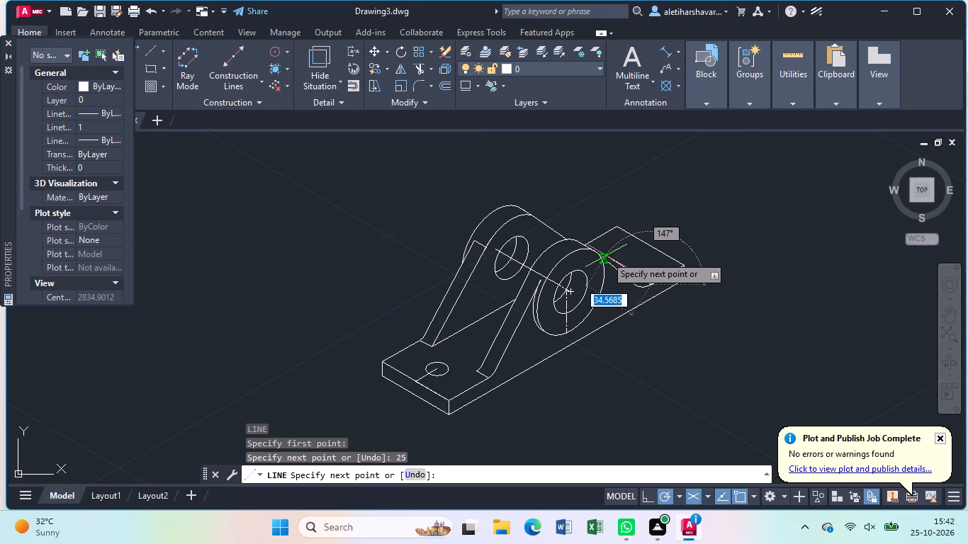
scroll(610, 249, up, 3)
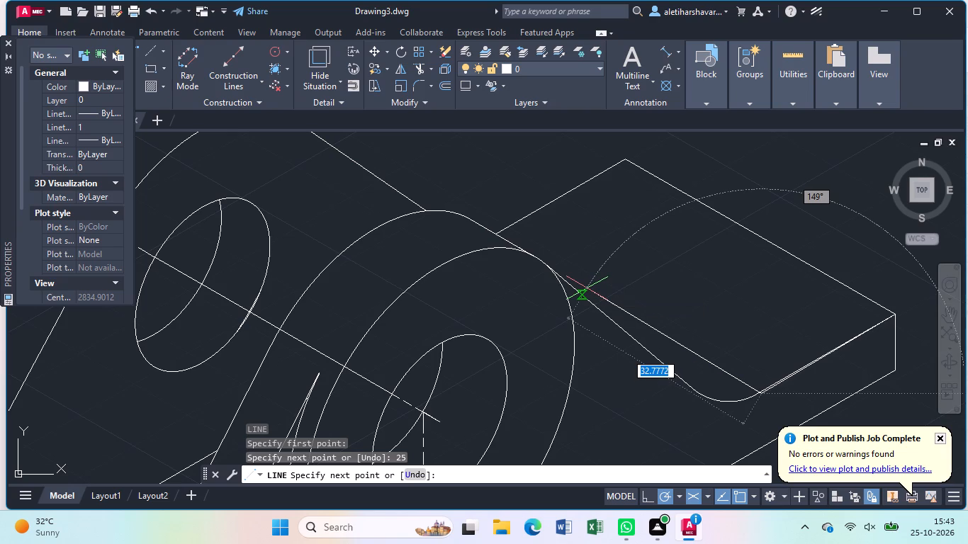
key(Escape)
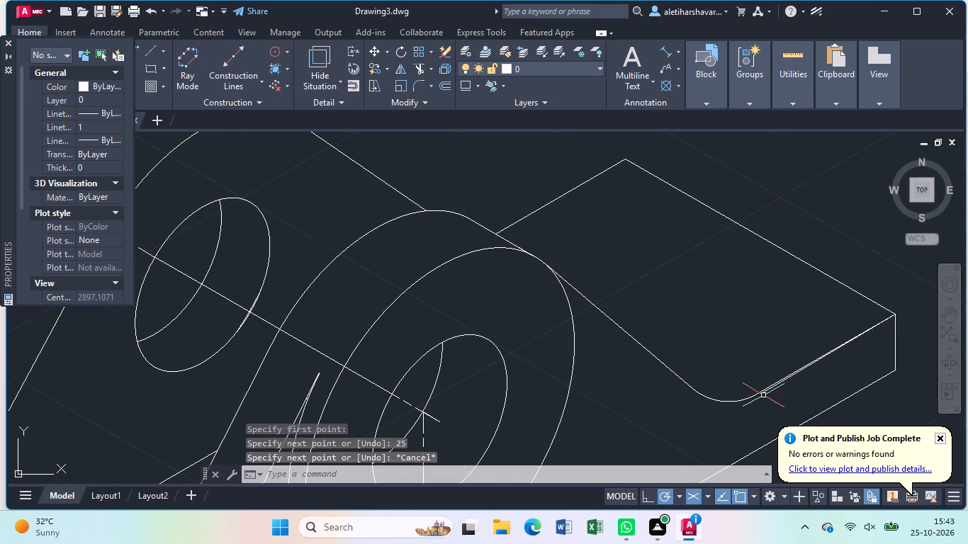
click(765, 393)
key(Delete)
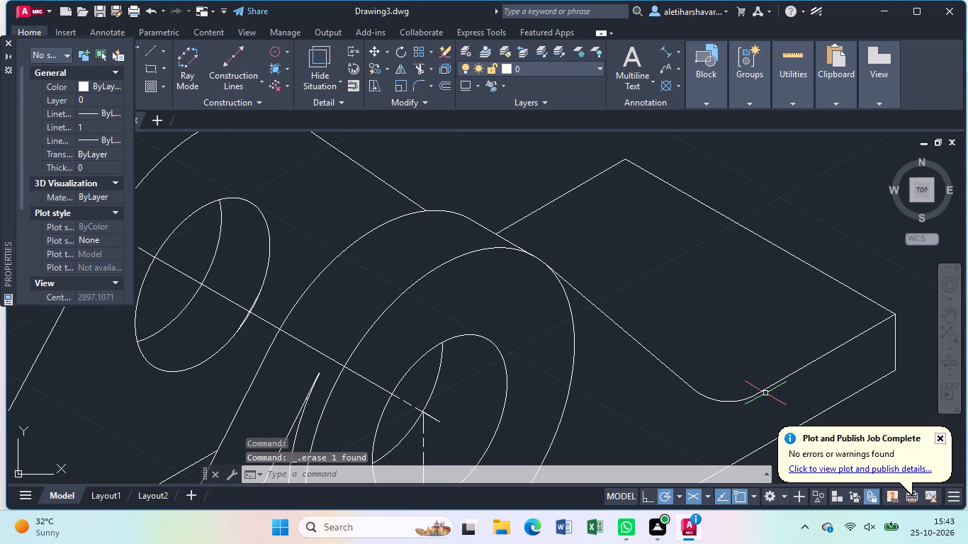
Draw crossing locating lines from the midpoints of the base's far end edge, about 23 units at 210°, and visible rear edge, parallel to the end.
key(l)
key(Return)
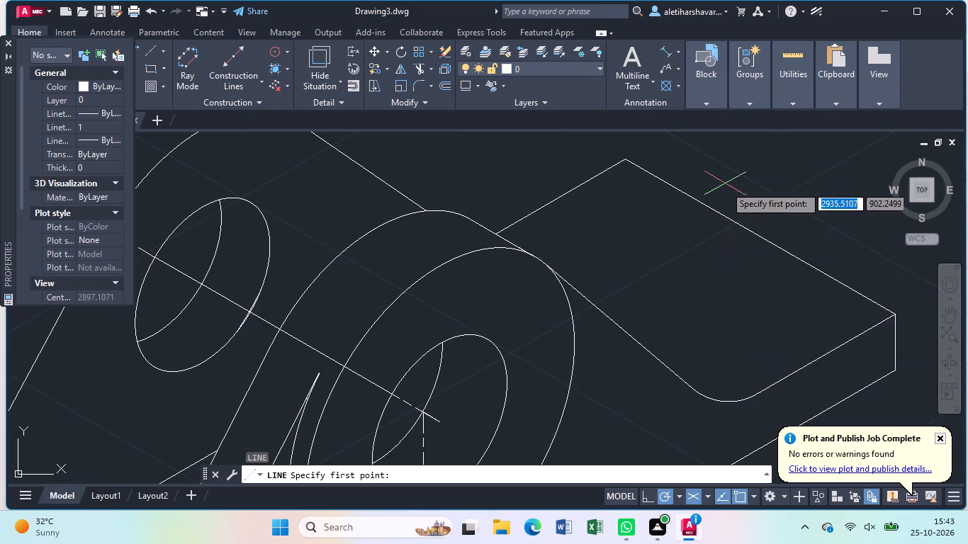
click(758, 234)
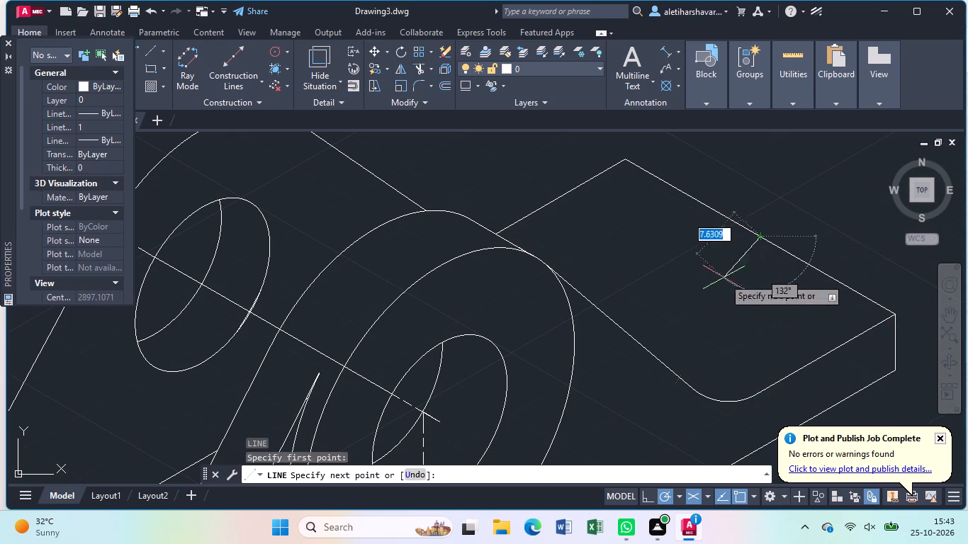
click(638, 313)
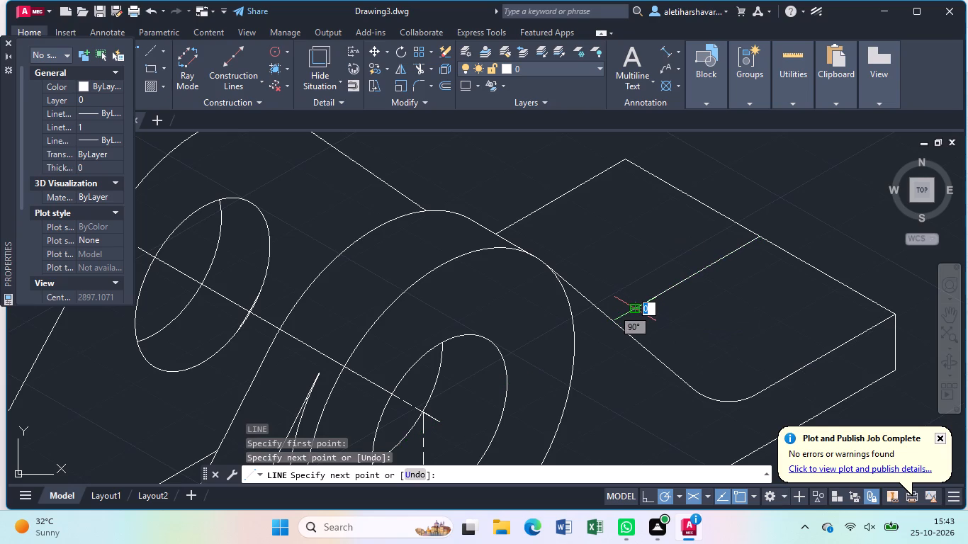
key(Escape)
key(l)
key(Return)
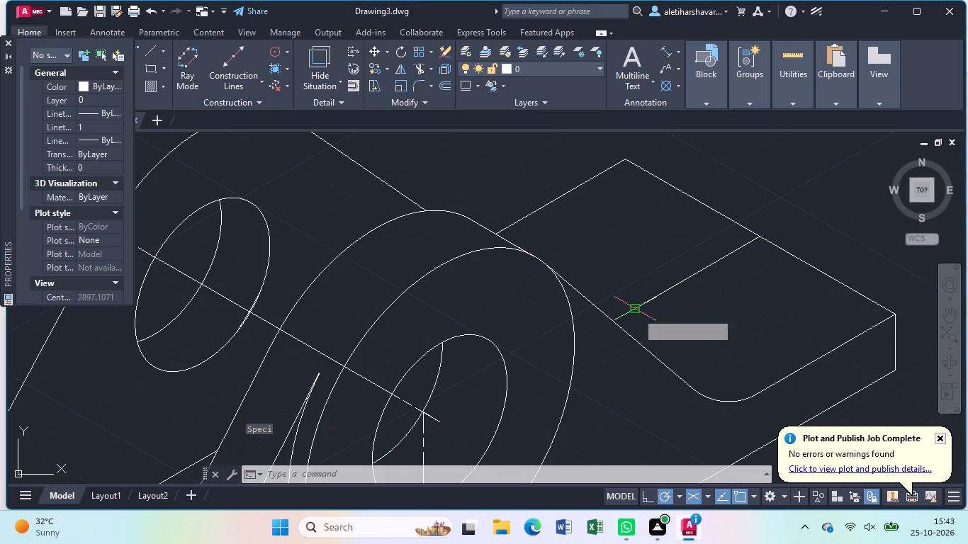
click(557, 194)
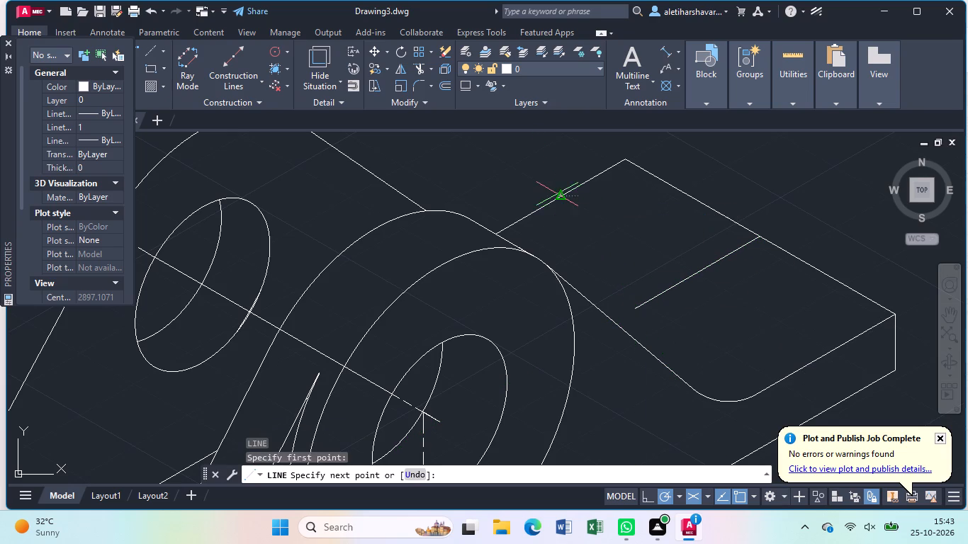
click(724, 293)
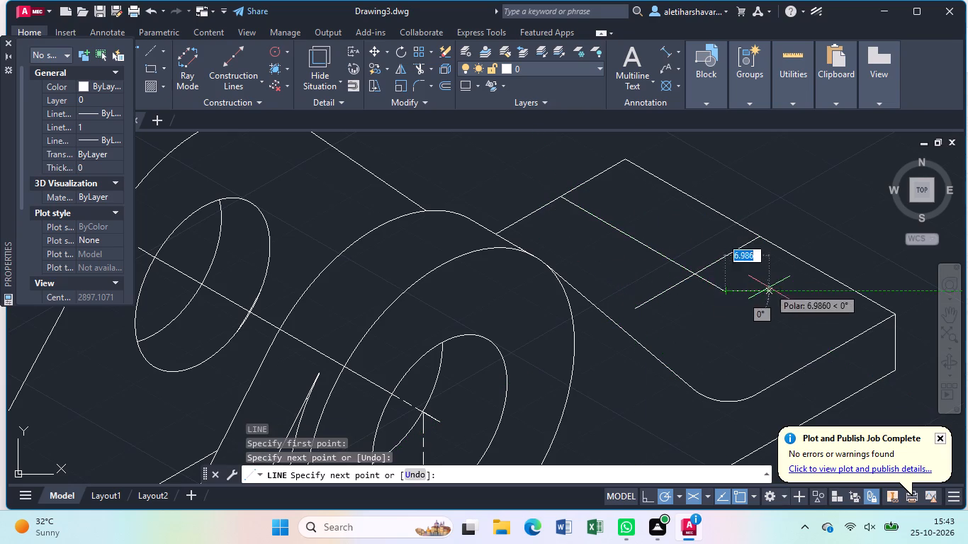
key(Escape)
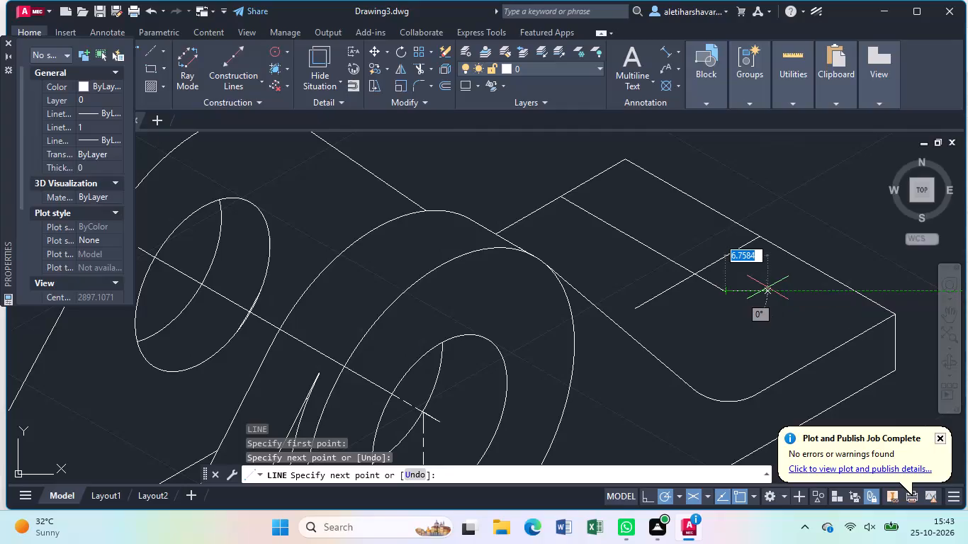
Draw a radius 6 isocircle in the top isoplane, centred where the two locating lines cross at the base's far end.
text(ell)
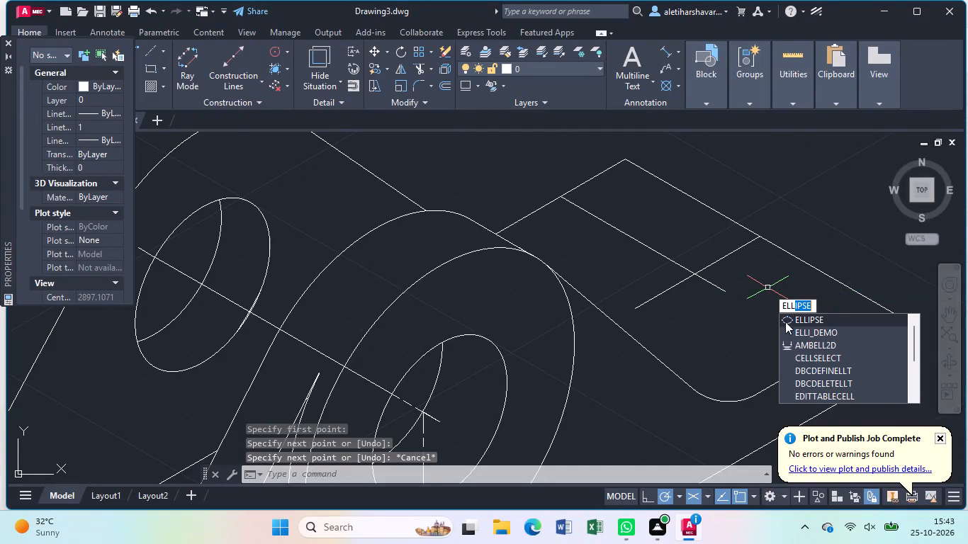
click(799, 317)
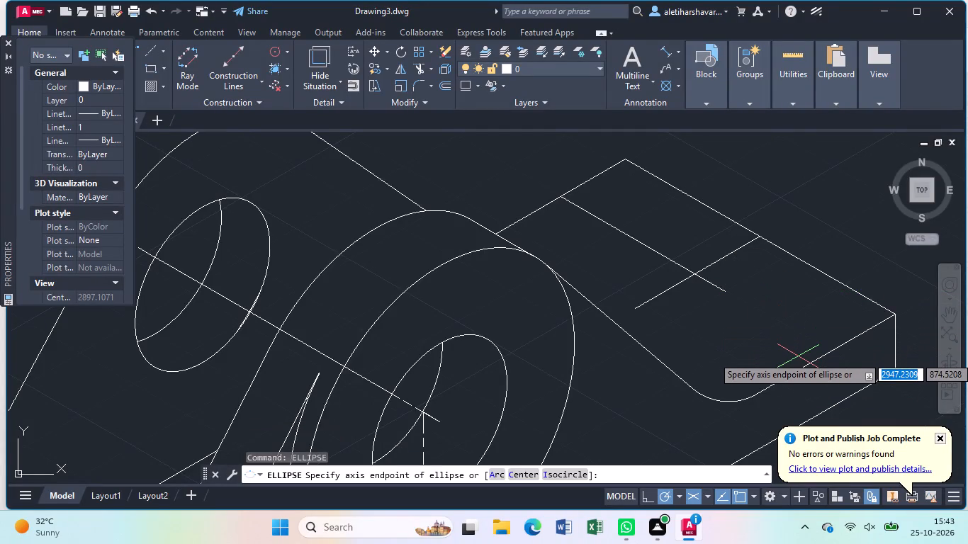
click(571, 472)
click(693, 273)
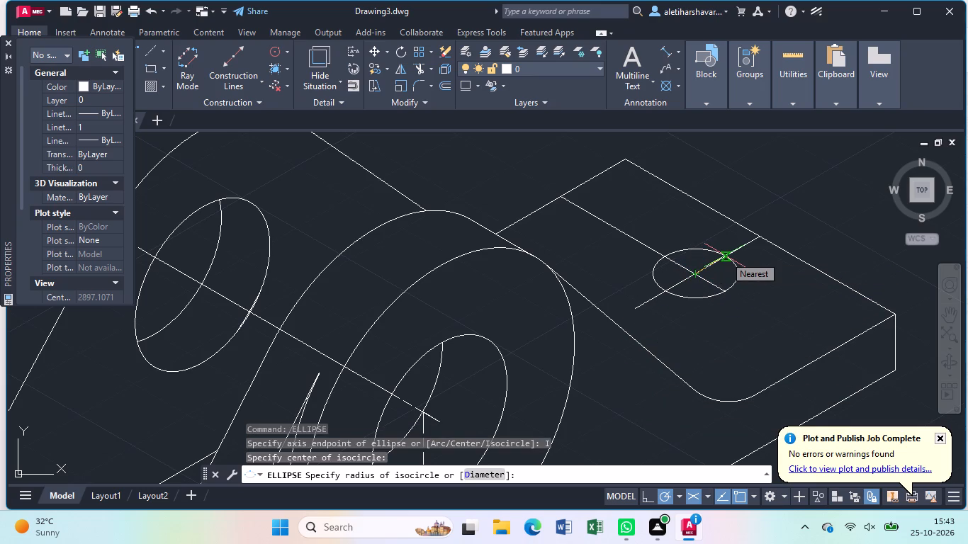
key(6)
key(Return)
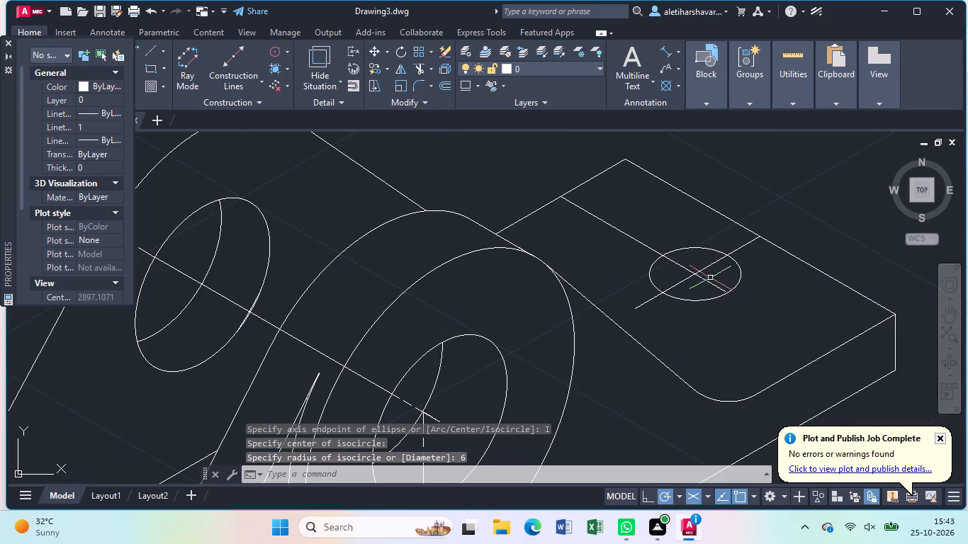
Erase the two crossing locating lines at the far base hole and the locating line leading to the near hole's centre.
click(709, 265)
click(684, 266)
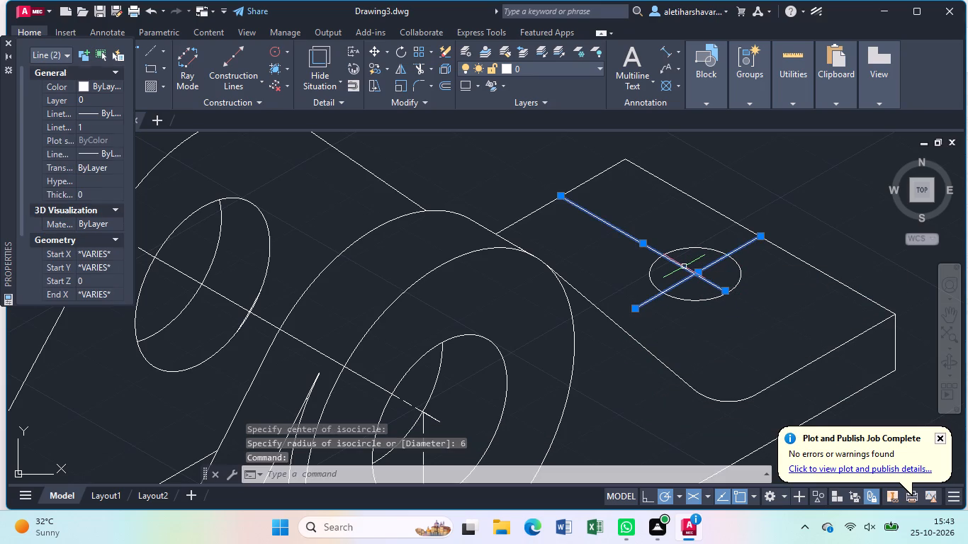
key(Delete)
scroll(685, 269, down, 3)
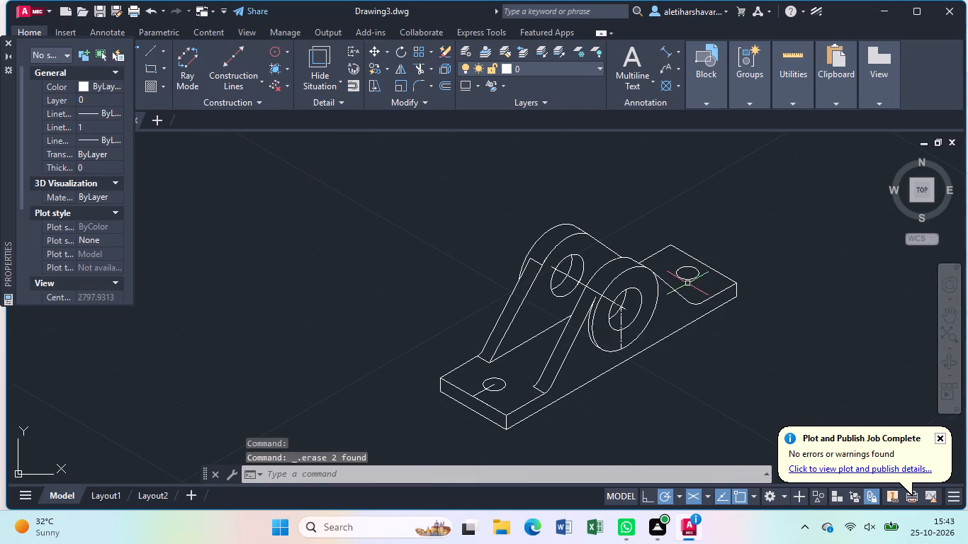
click(480, 391)
key(Delete)
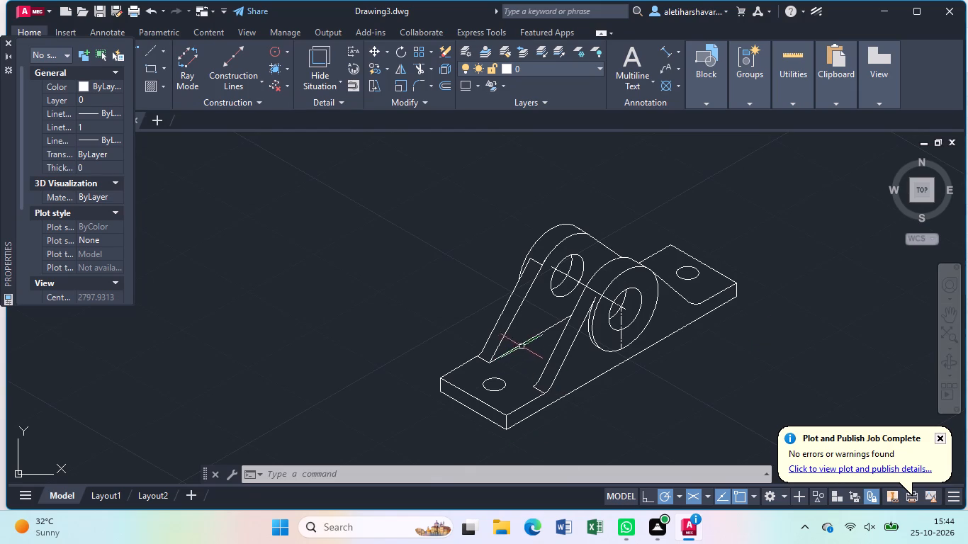
Trim away the short line joining the upper ends of the rear web's edges at the rear cylinder.
text(tr)
key(Return)
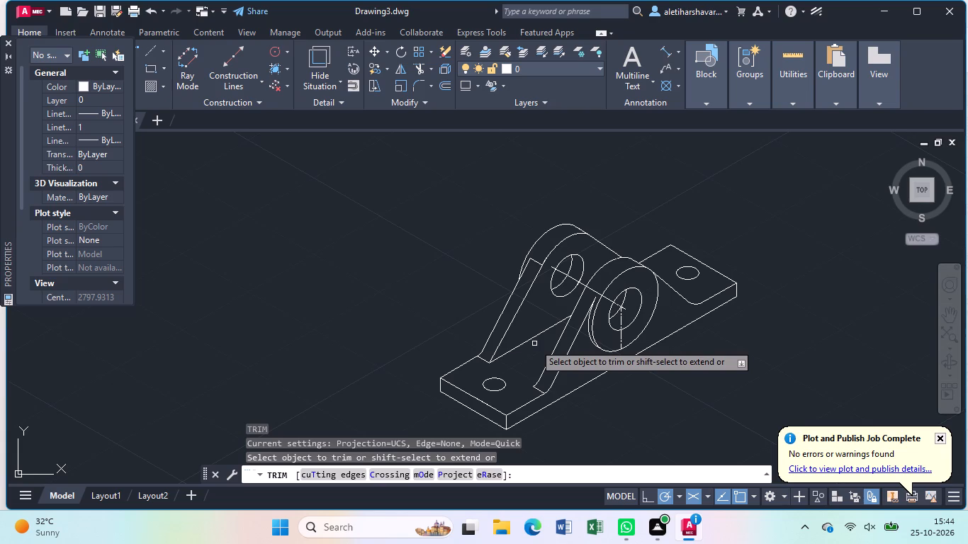
click(538, 263)
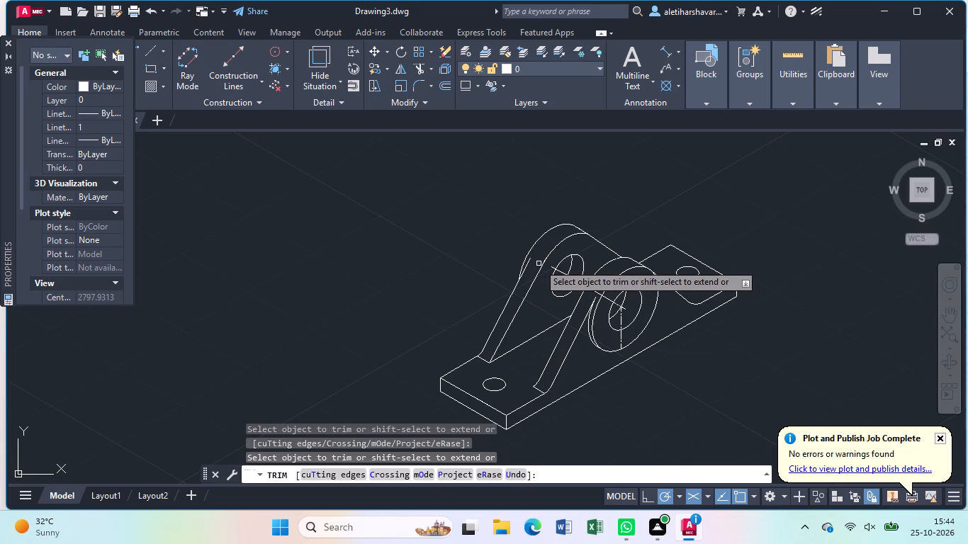
key(Escape)
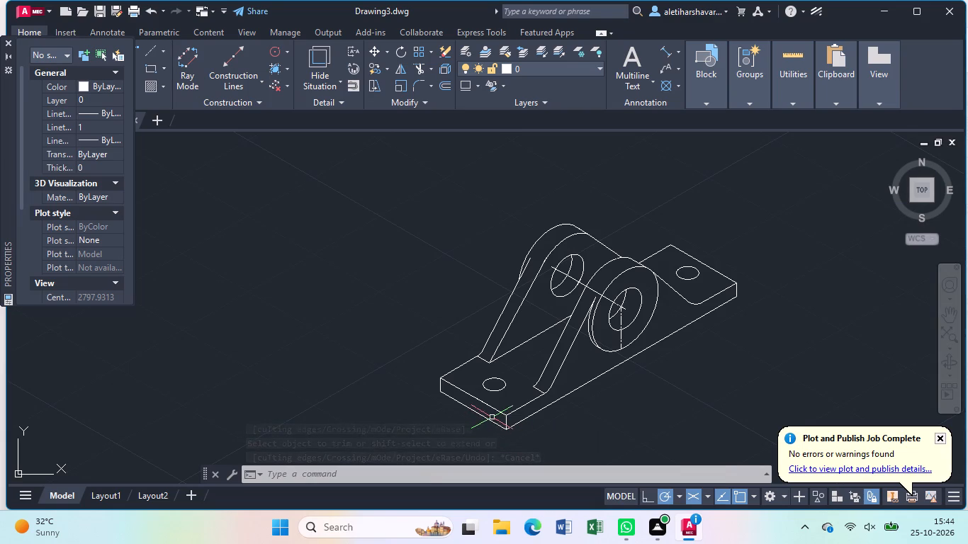
middle_drag(493, 417, 493, 339)
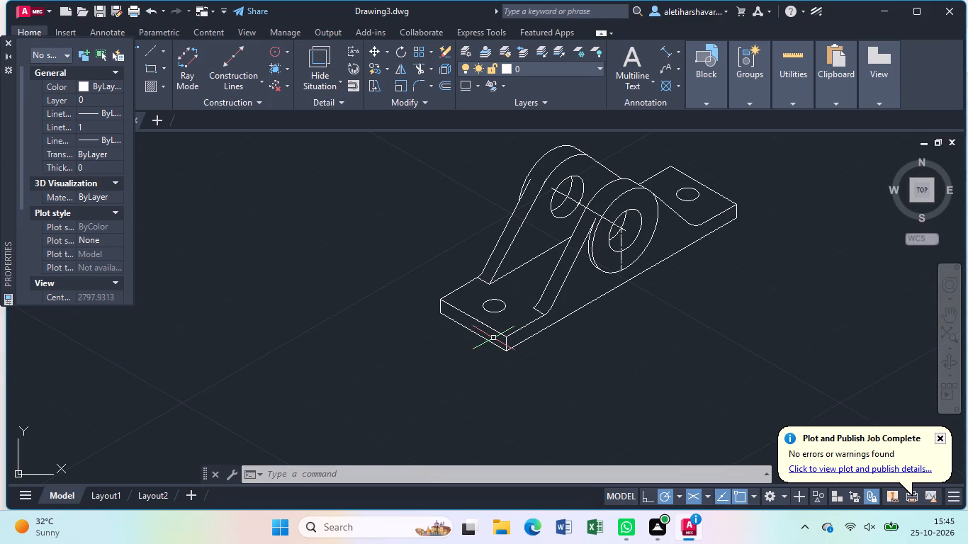
Set the current linetype to AM_ISO08W050x2.
middle_drag(493, 338, 504, 380)
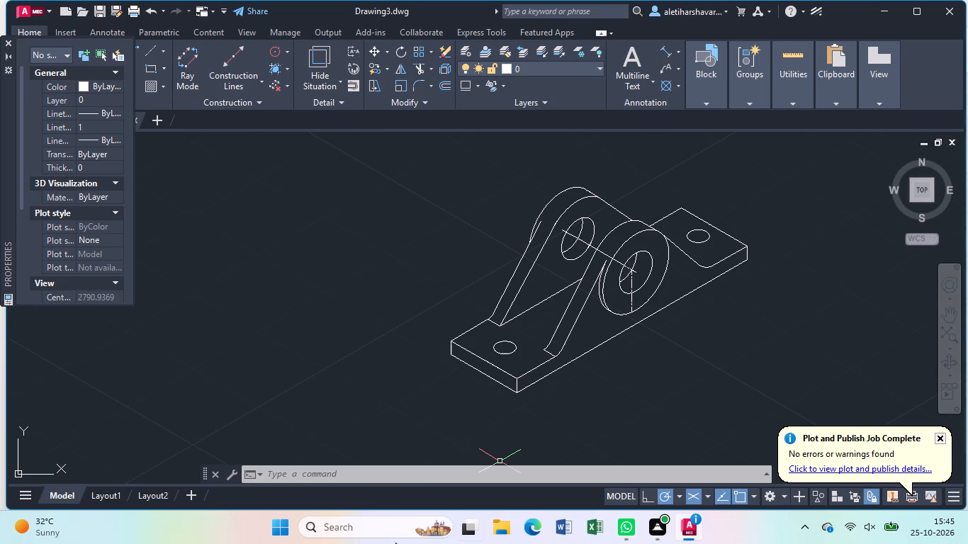
click(118, 110)
click(118, 110)
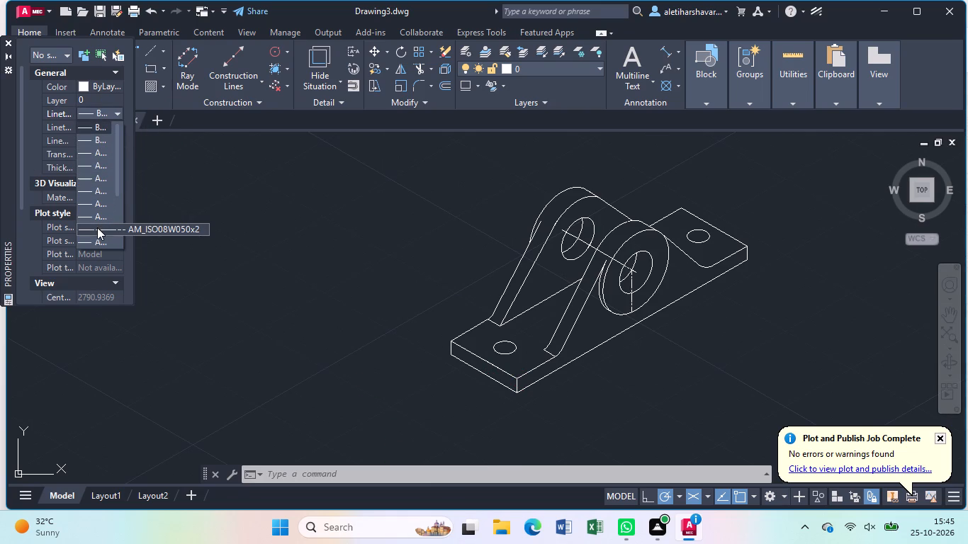
click(97, 227)
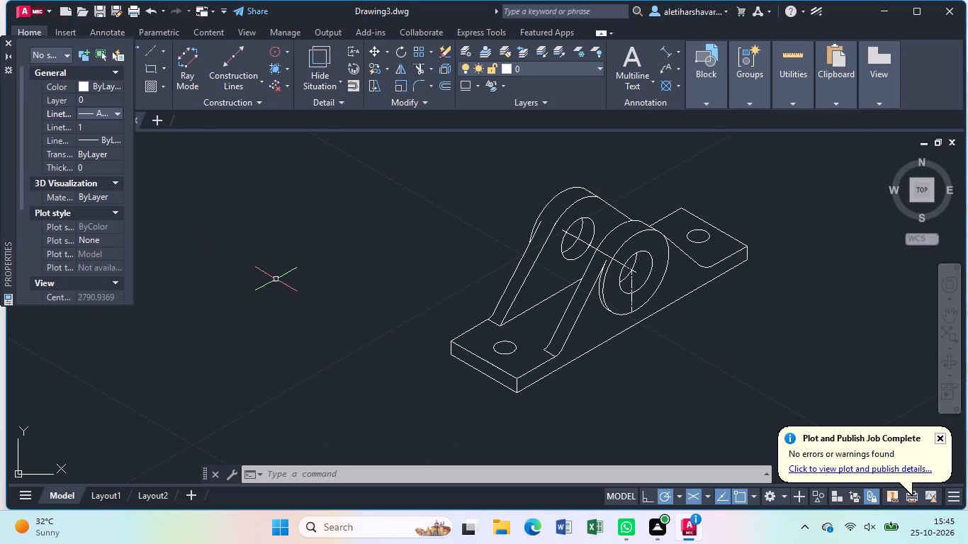
Draw crossing centre lines through the near base hole, one at 210° to the end edge, the other about 28 units at 330°.
key(l)
key(Return)
scroll(422, 324, up, 1)
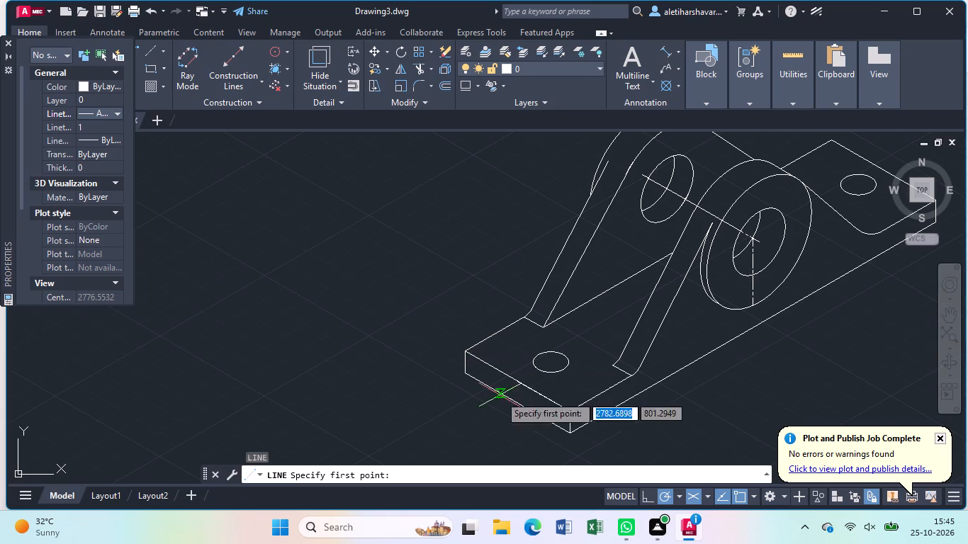
click(575, 345)
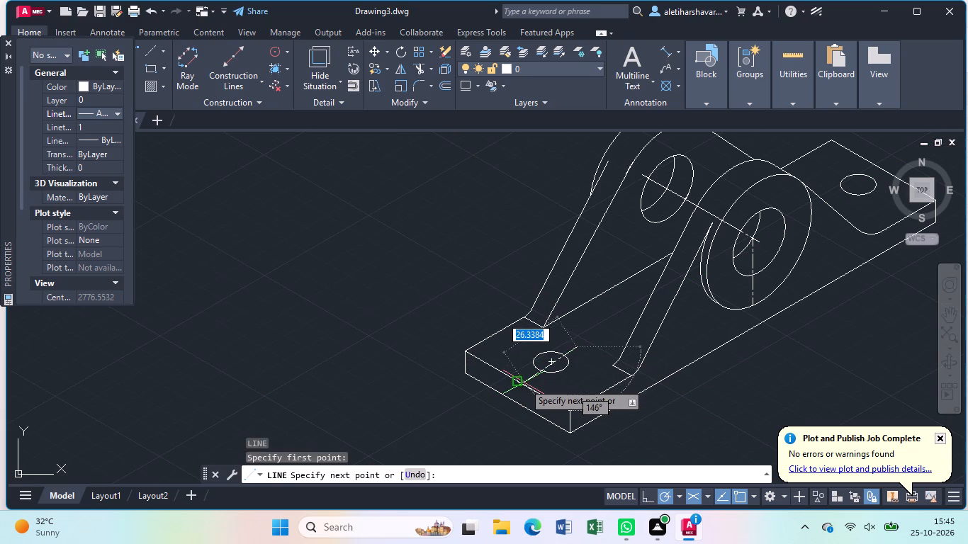
click(524, 382)
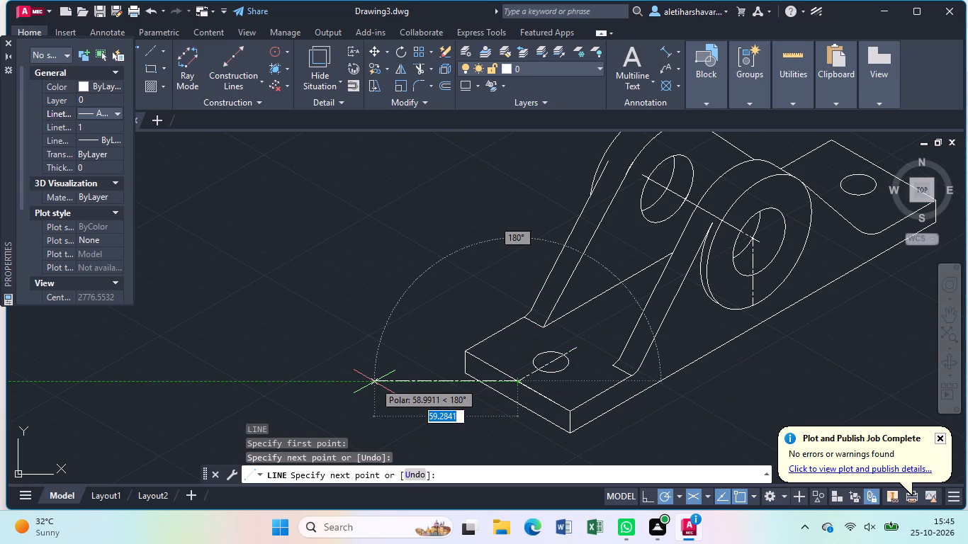
key(Escape)
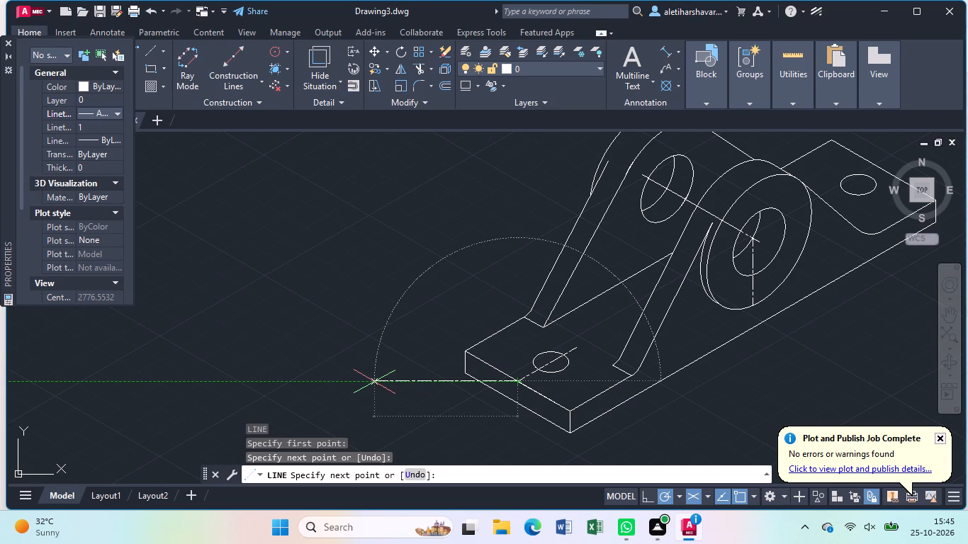
key(l)
key(Return)
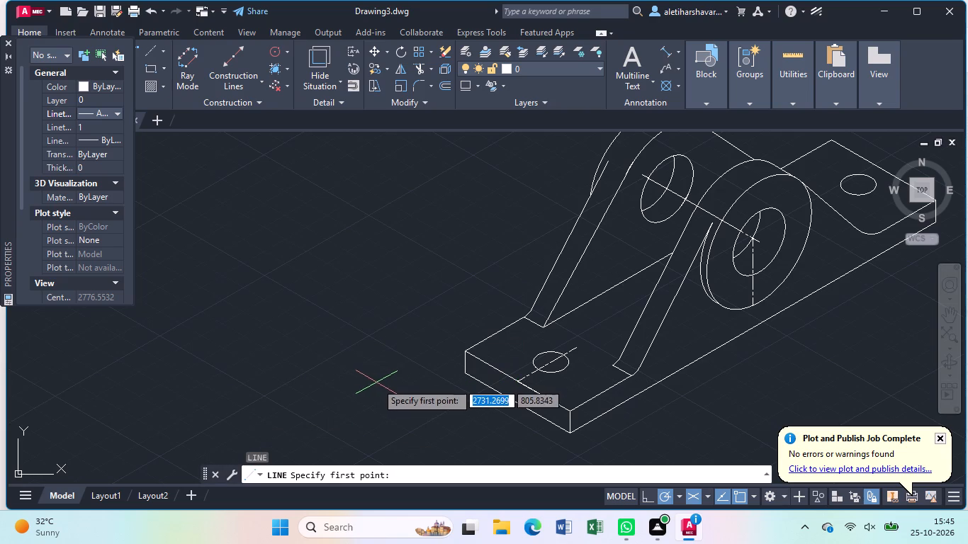
click(526, 348)
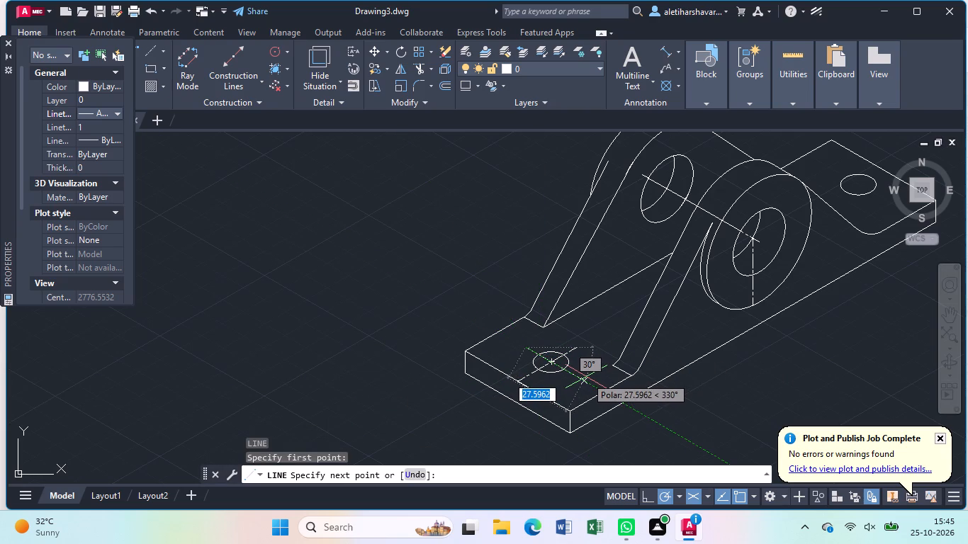
click(586, 377)
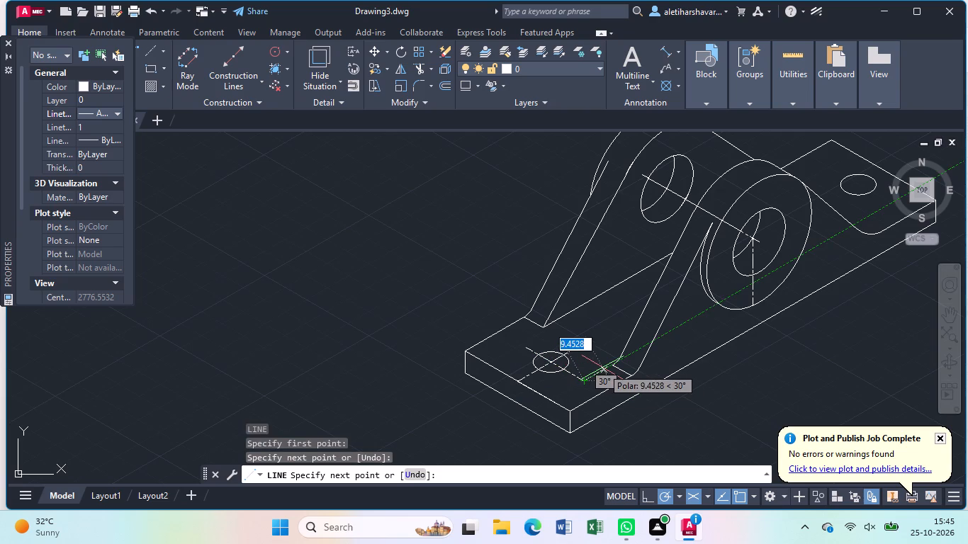
key(Escape)
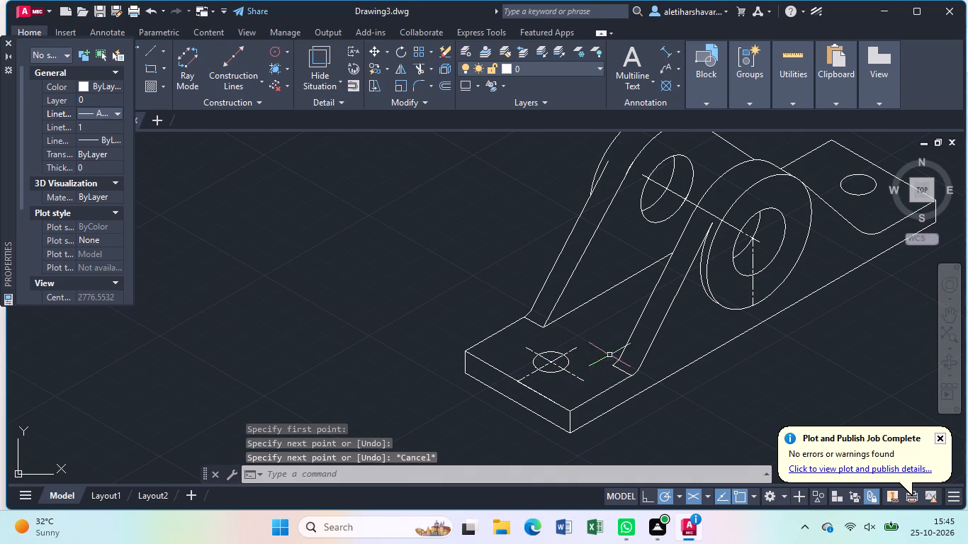
Draw crossing centre lines through the far base hole, one about 25 units at 210° from the end edge's midpoint, the other across it.
middle_drag(756, 296, 642, 402)
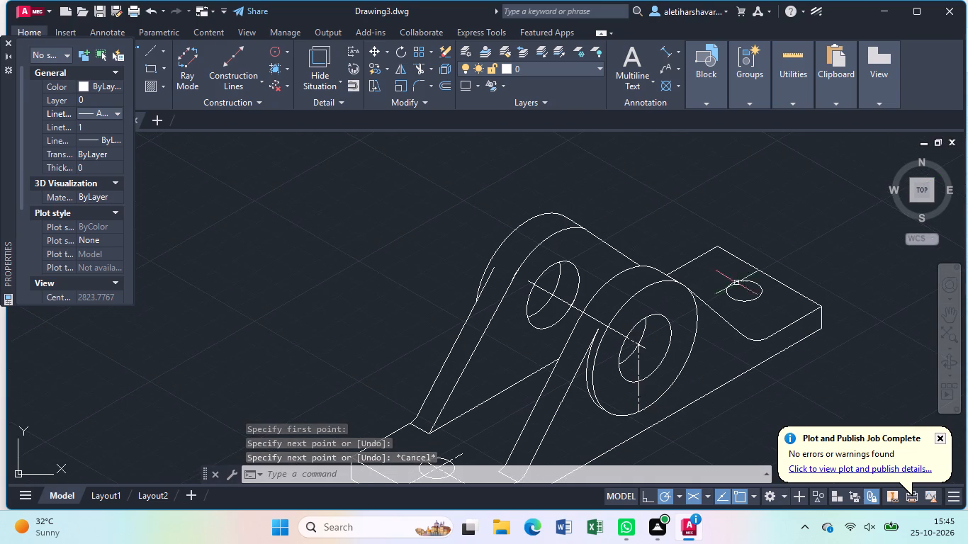
scroll(743, 274, up, 1)
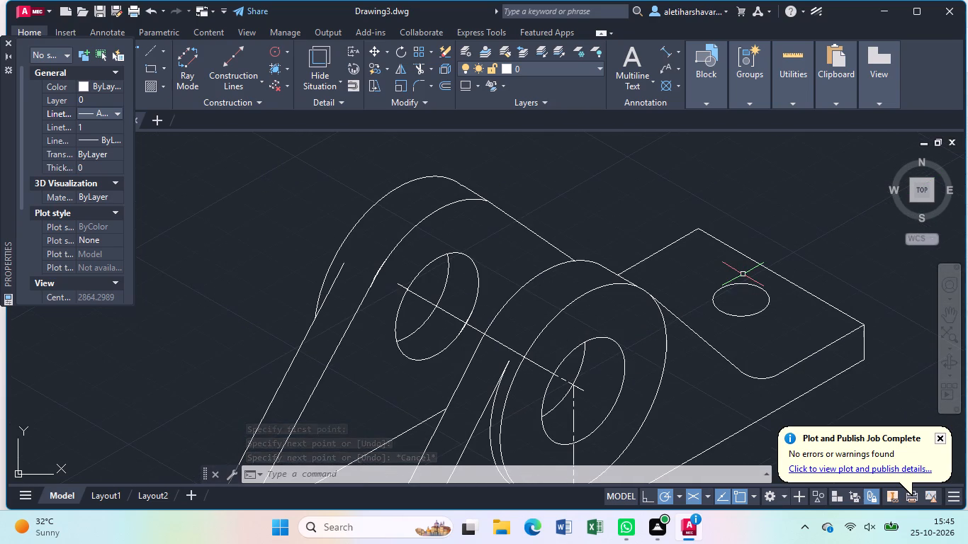
key(l)
key(Return)
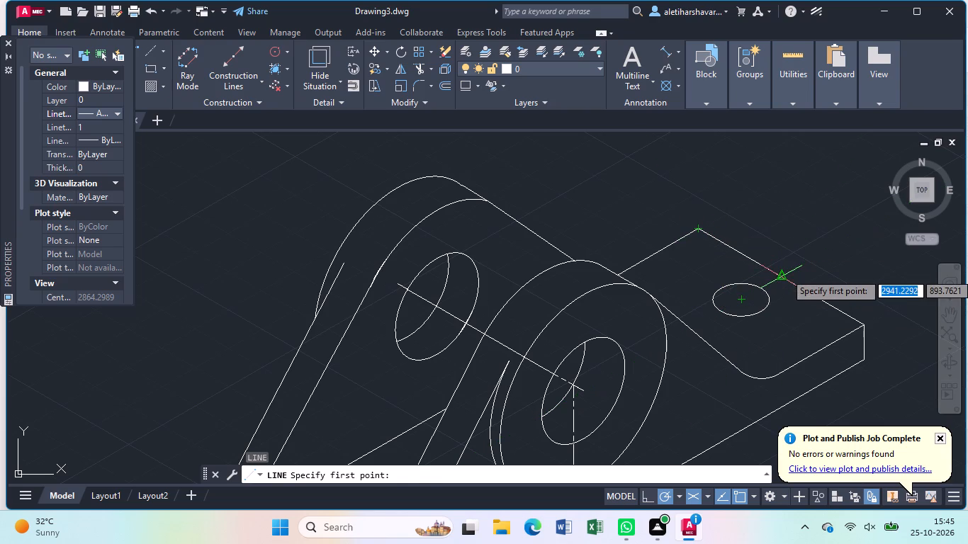
click(786, 273)
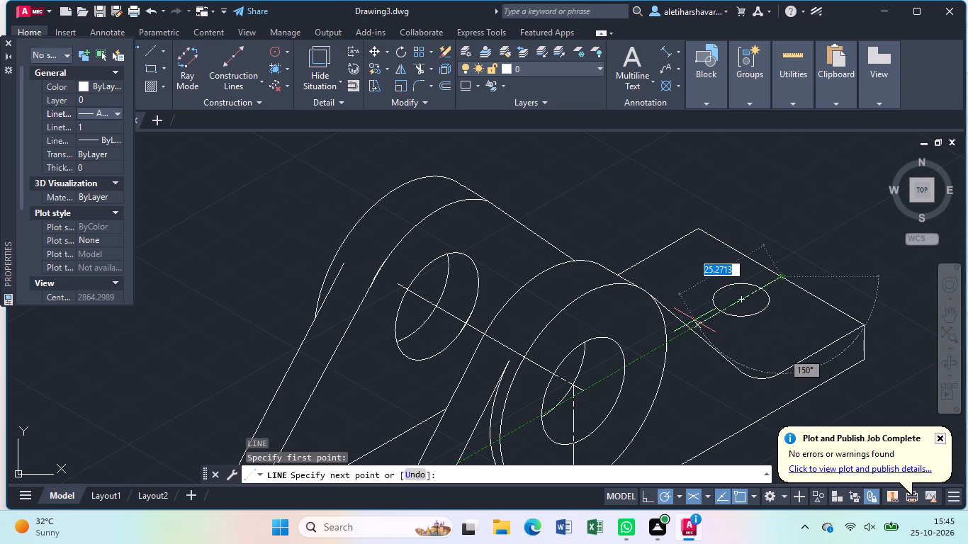
click(694, 320)
key(Escape)
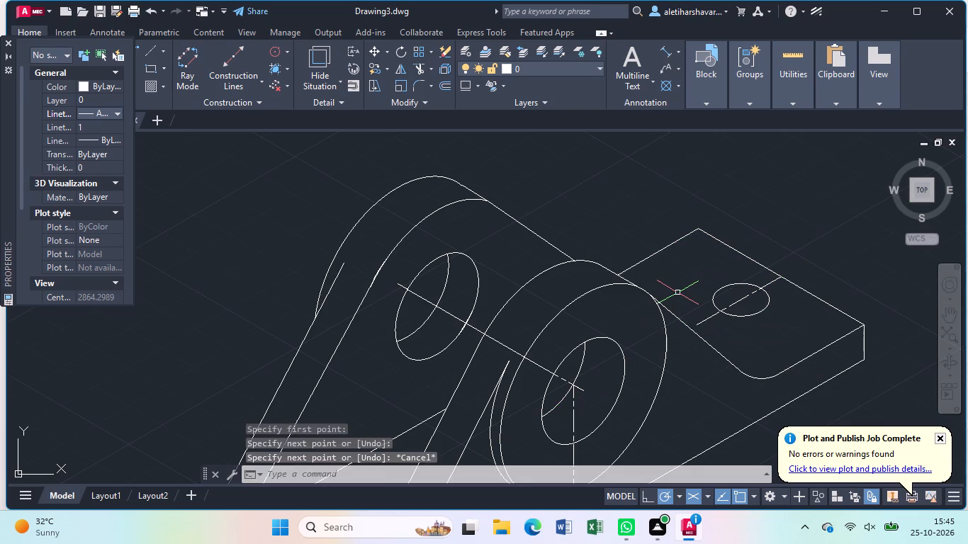
key(l)
key(Return)
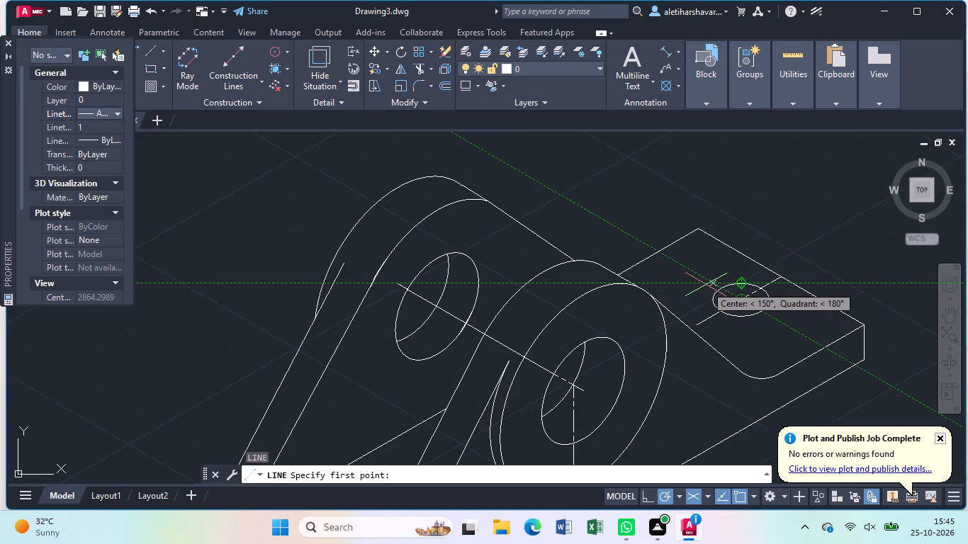
click(710, 280)
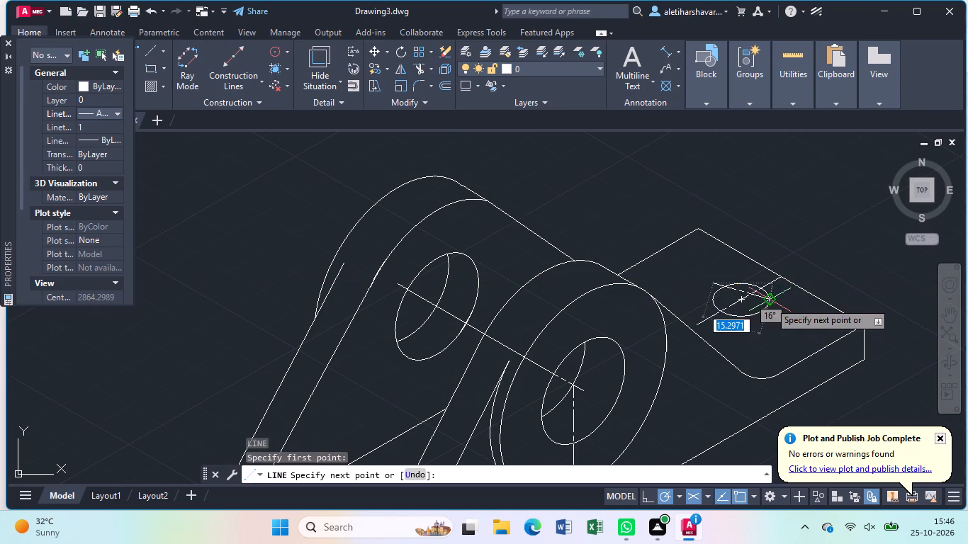
click(782, 319)
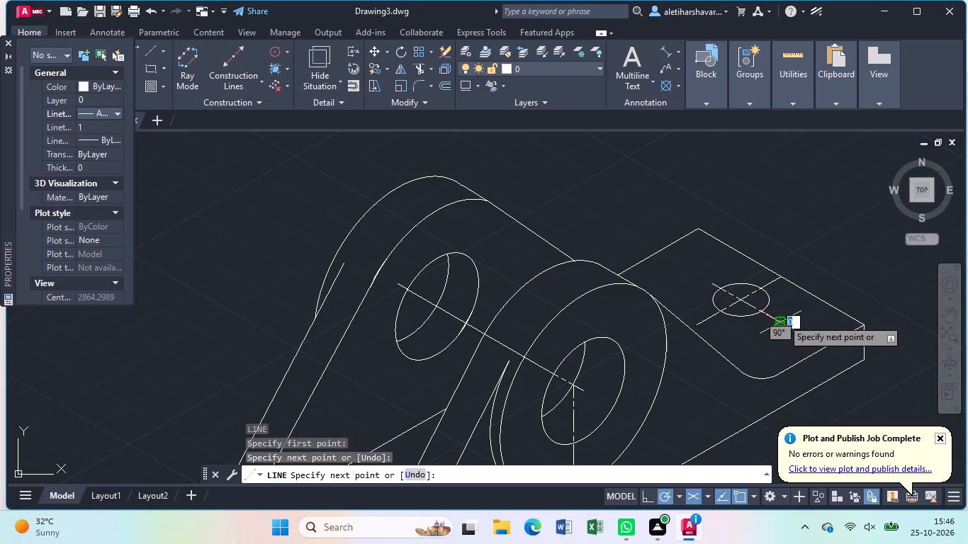
key(Escape)
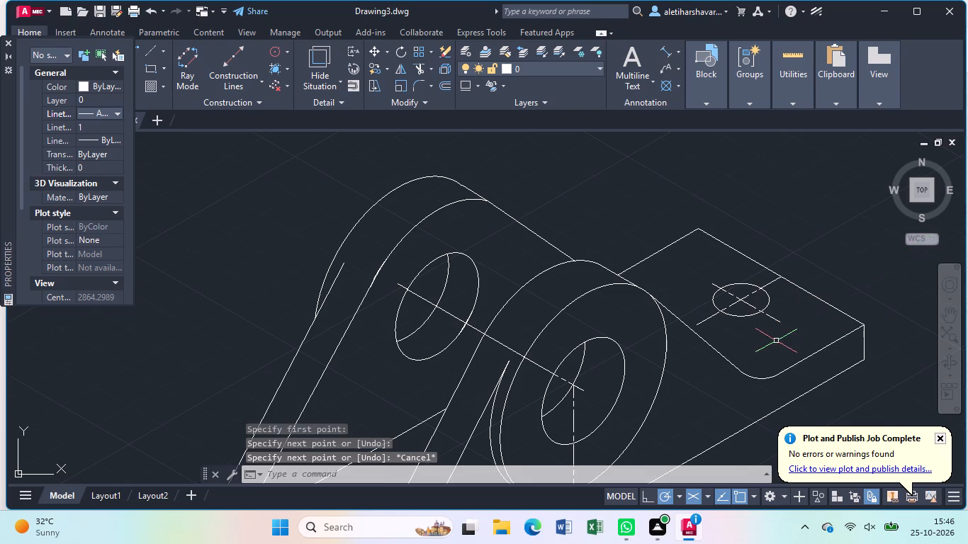
Extend the front cylinder's vertical centre line upward past the hole to the cylinder's outer edge.
scroll(782, 353, down, 1)
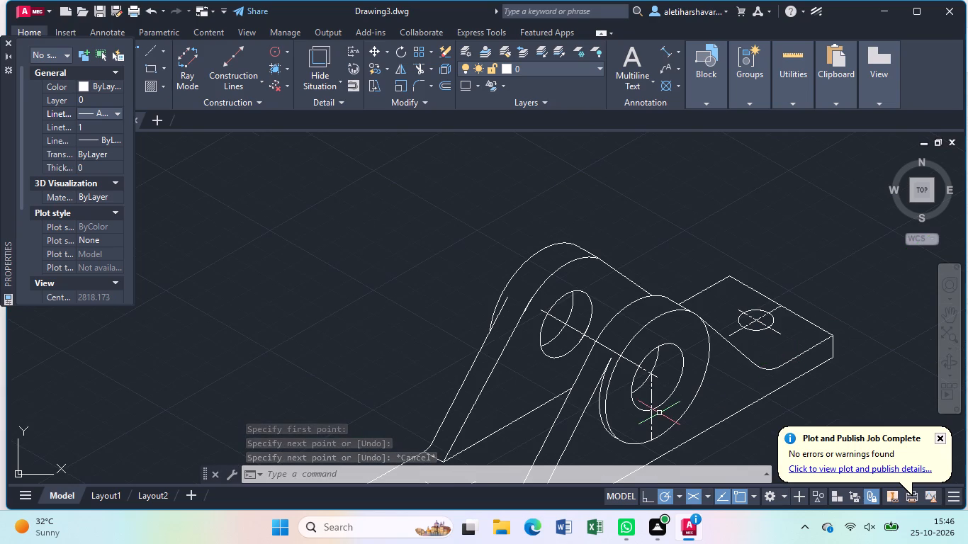
scroll(652, 402, up, 2)
middle_drag(652, 404, 645, 375)
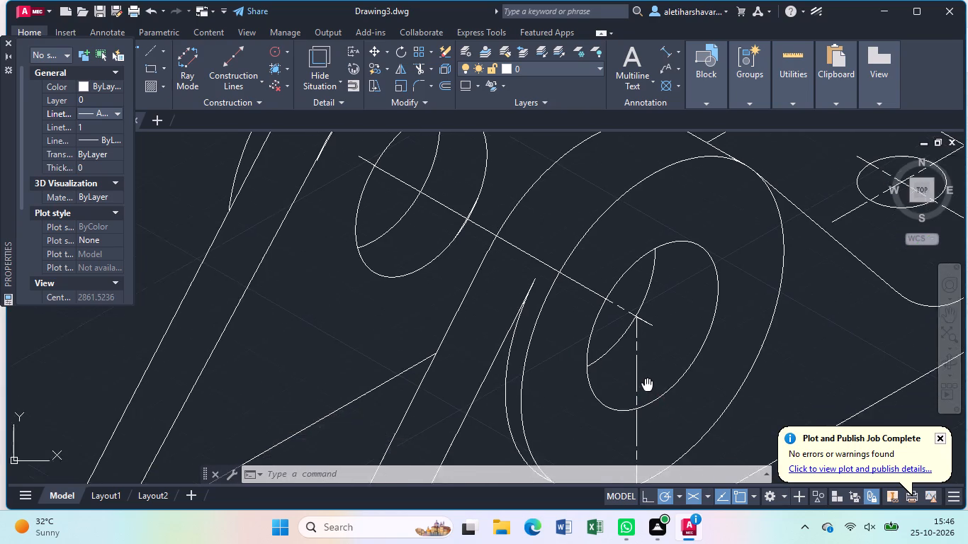
middle_drag(645, 375, 637, 334)
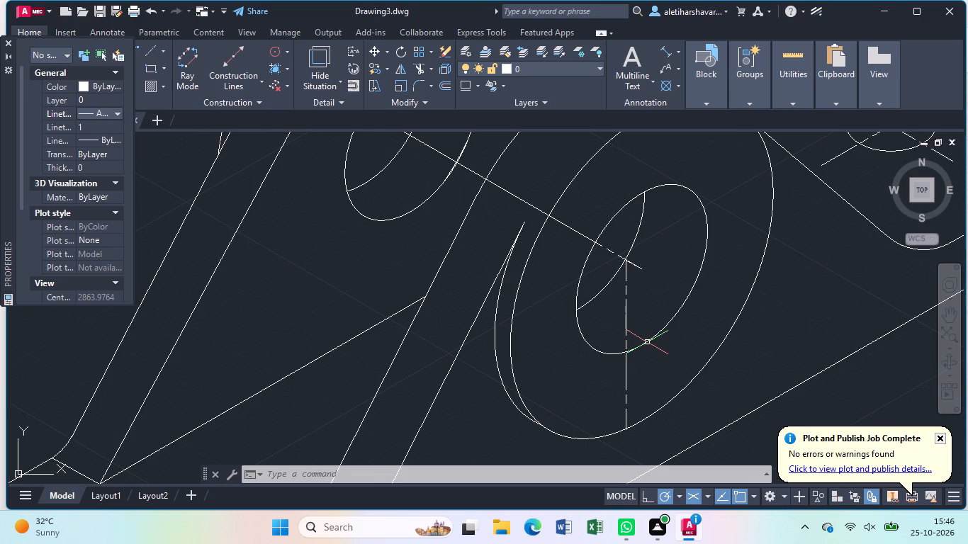
text(ex)
key(Return)
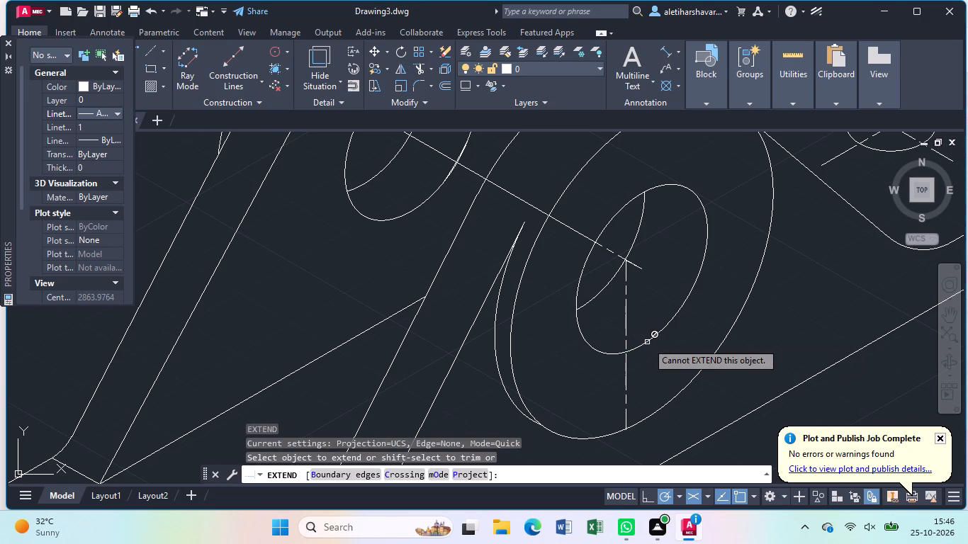
click(625, 268)
click(625, 268)
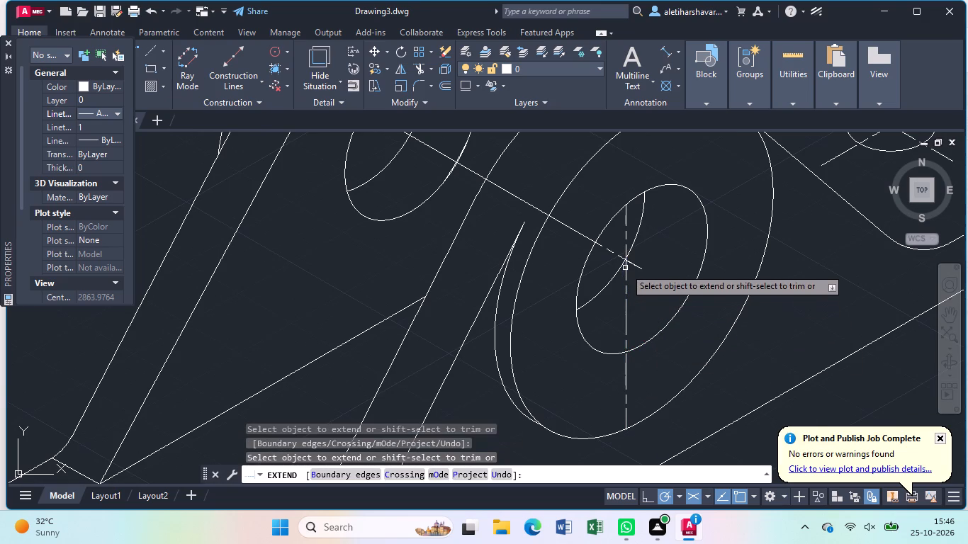
click(625, 268)
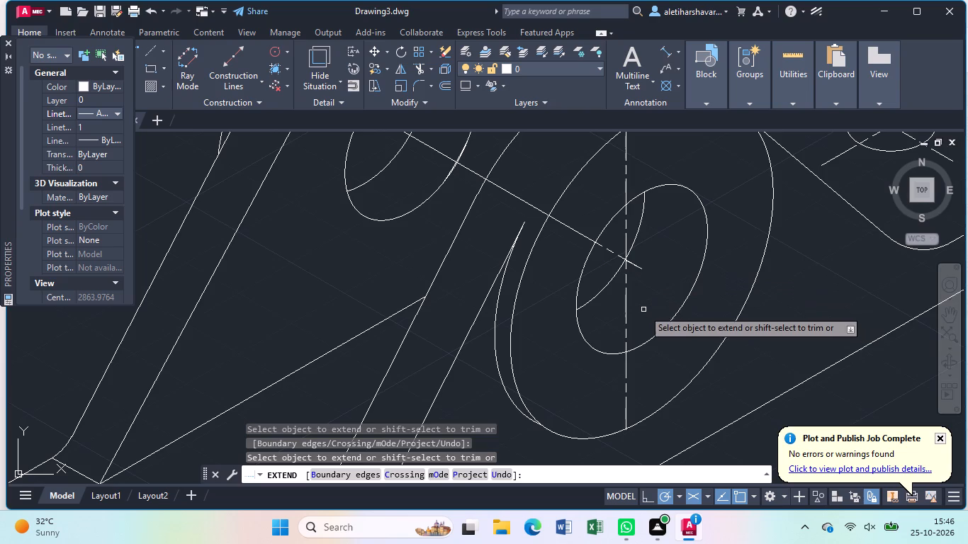
scroll(641, 304, down, 2)
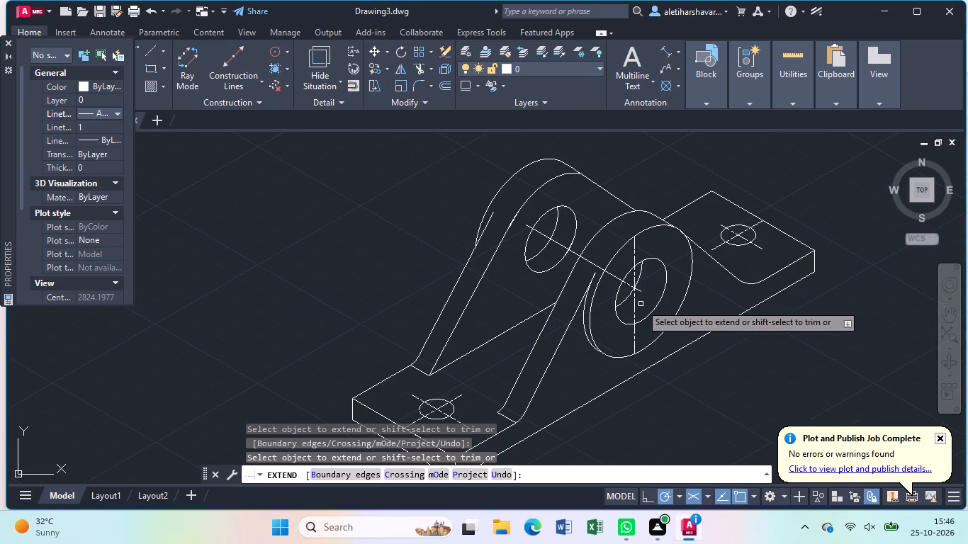
key(Escape)
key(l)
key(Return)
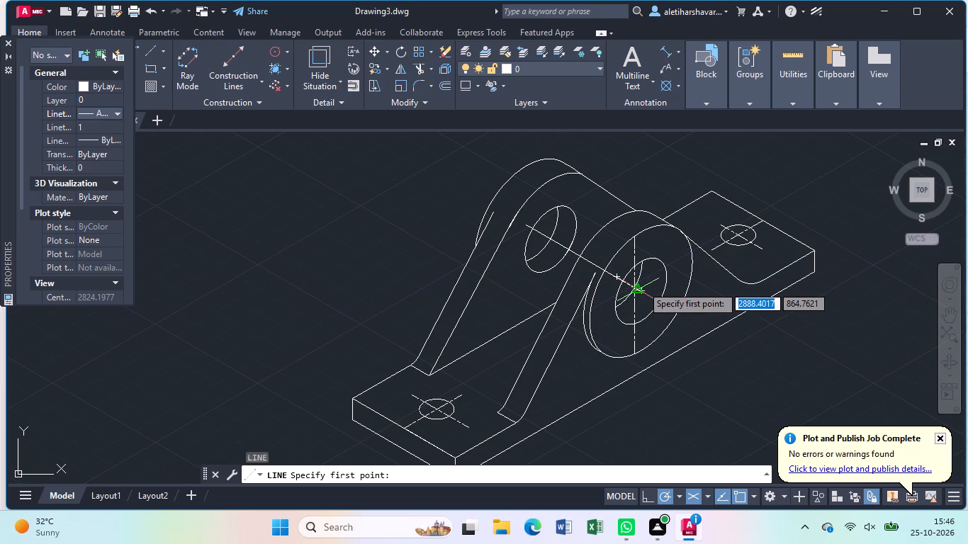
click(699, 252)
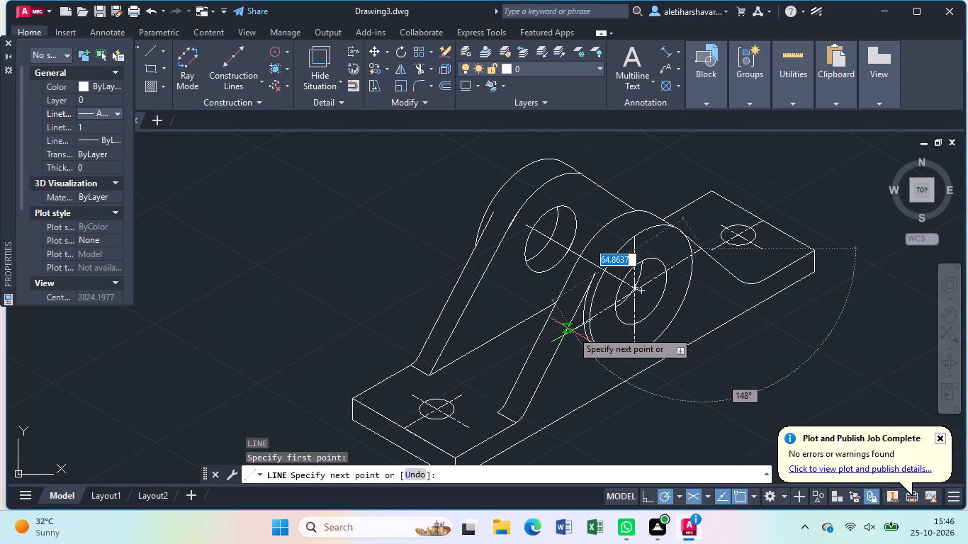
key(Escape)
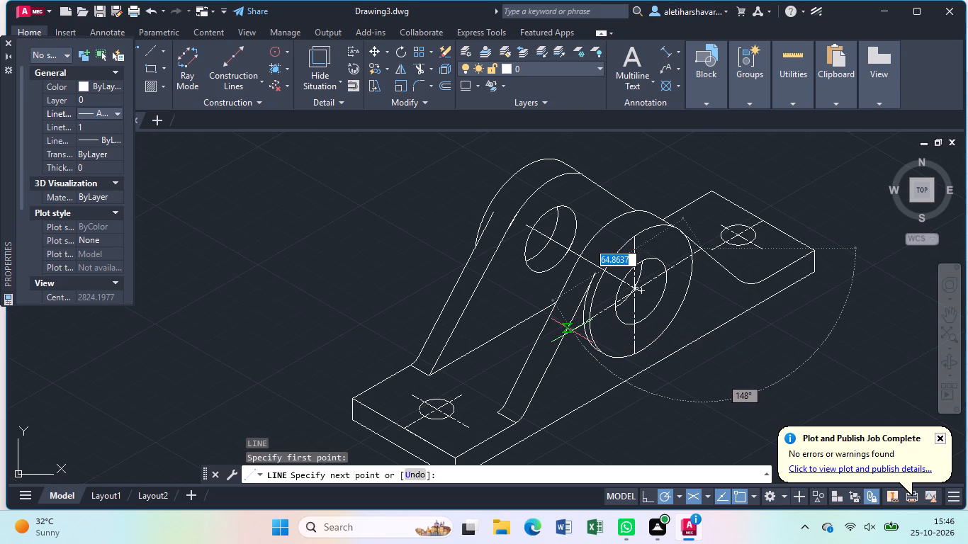
Draw a centre line about 31 units at 30° from the front hole's centre, continuing with one about 65 units back across the hole.
key(l)
key(Return)
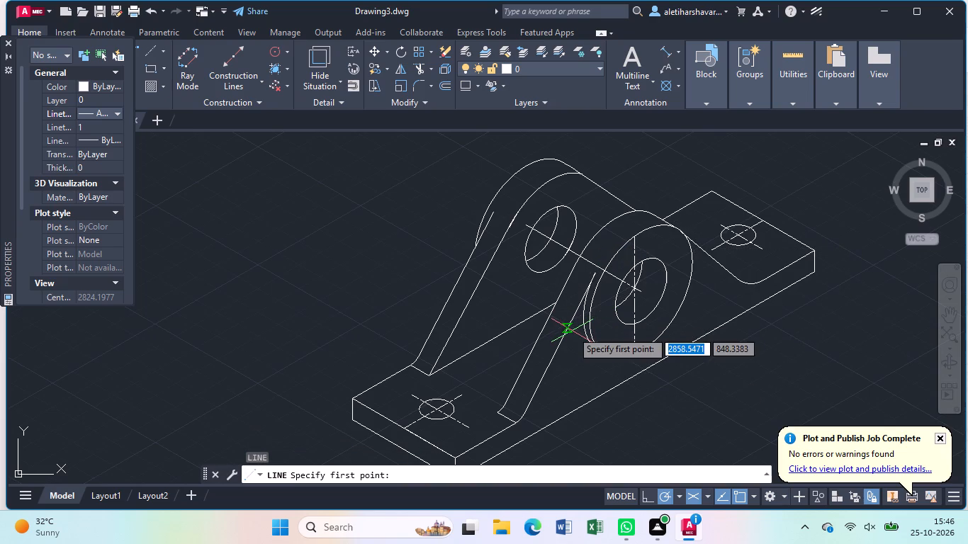
click(641, 288)
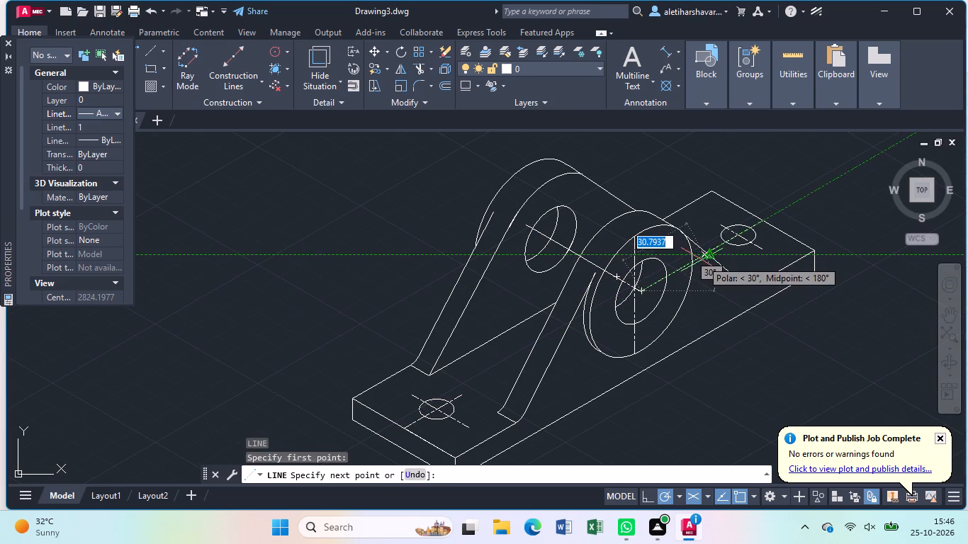
click(702, 260)
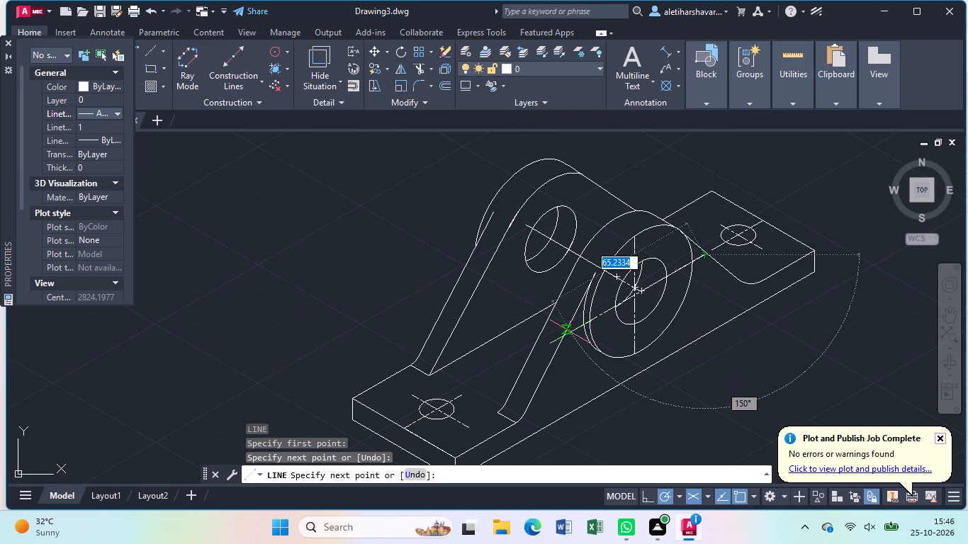
click(570, 332)
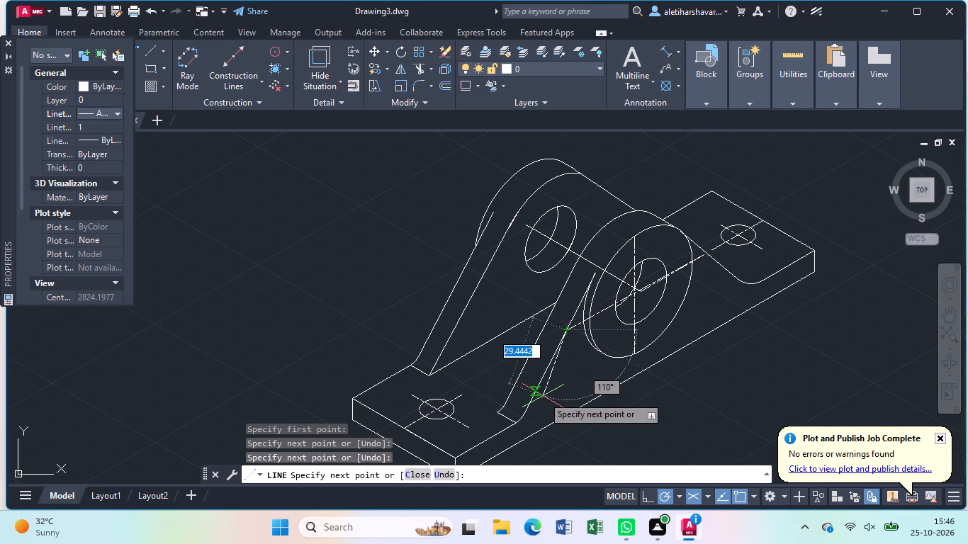
key(Escape)
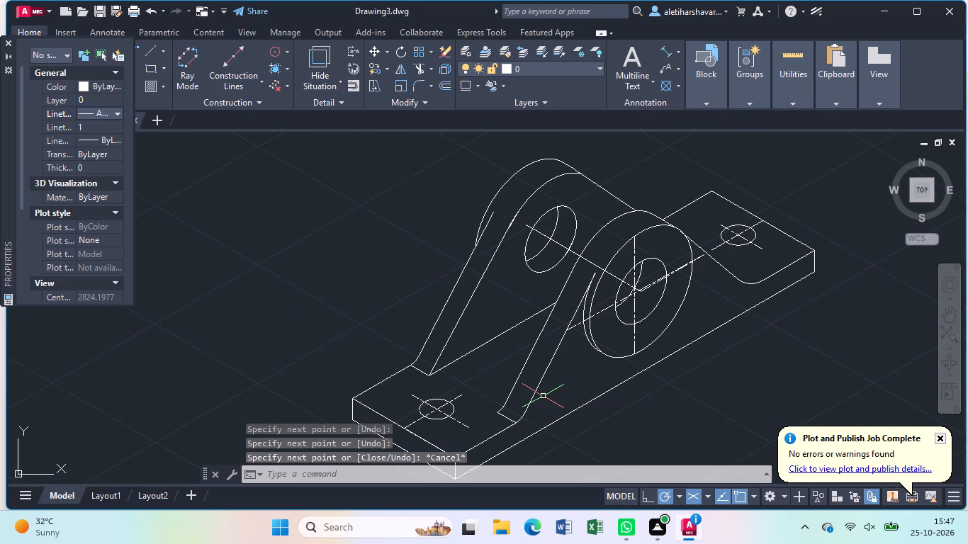
Delete the long return centre line that crosses the whole front hole.
click(573, 328)
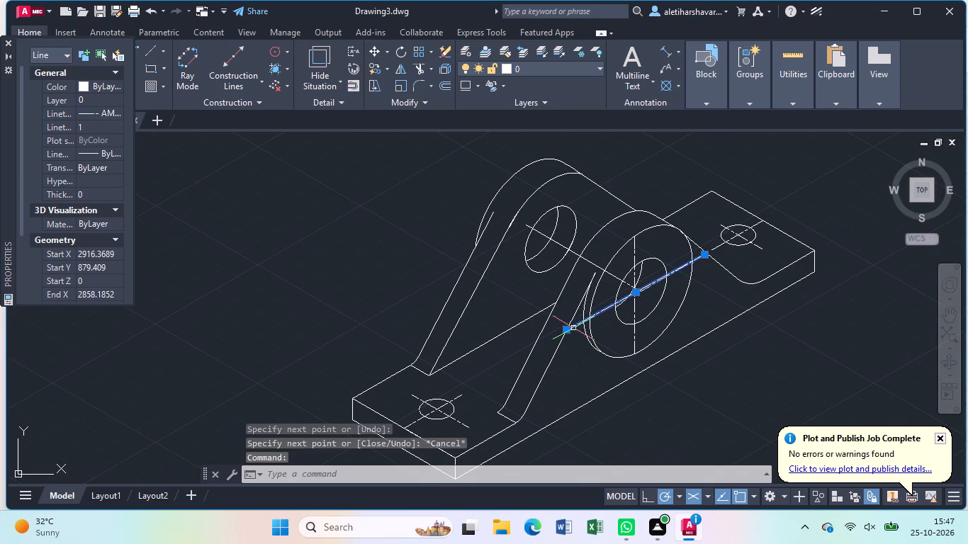
key(Delete)
Draw a centre line about 55 units long at 210° from the front hole's centre, past the cylinder and over the support leg.
key(l)
key(Return)
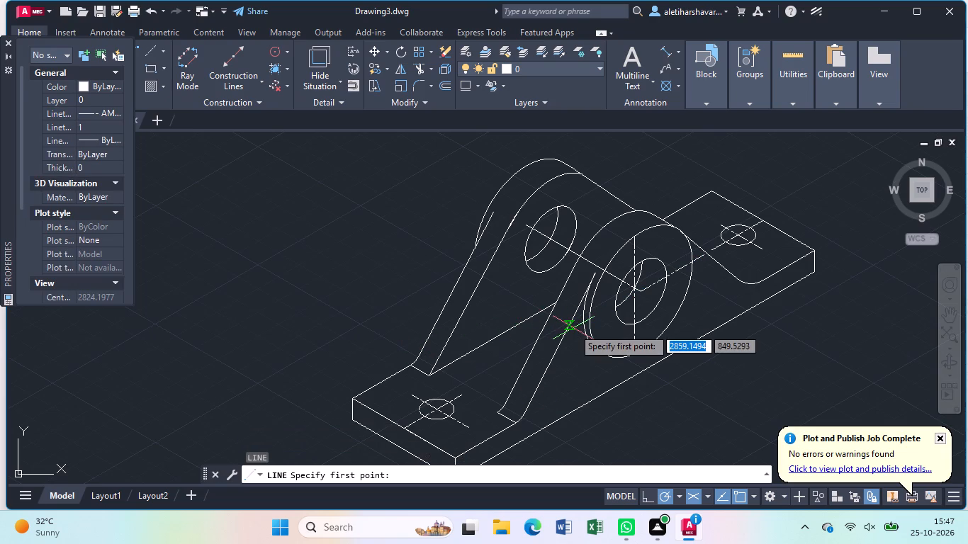
click(646, 293)
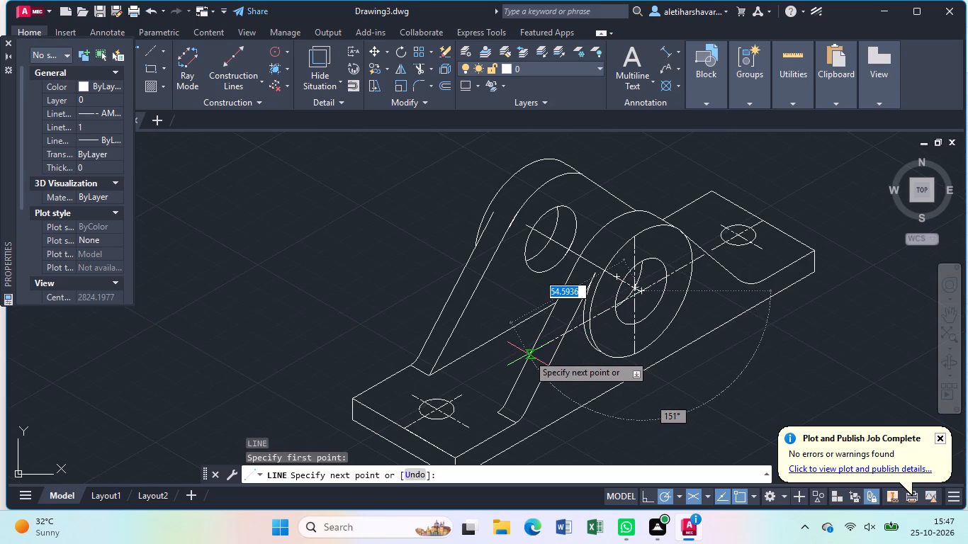
click(528, 356)
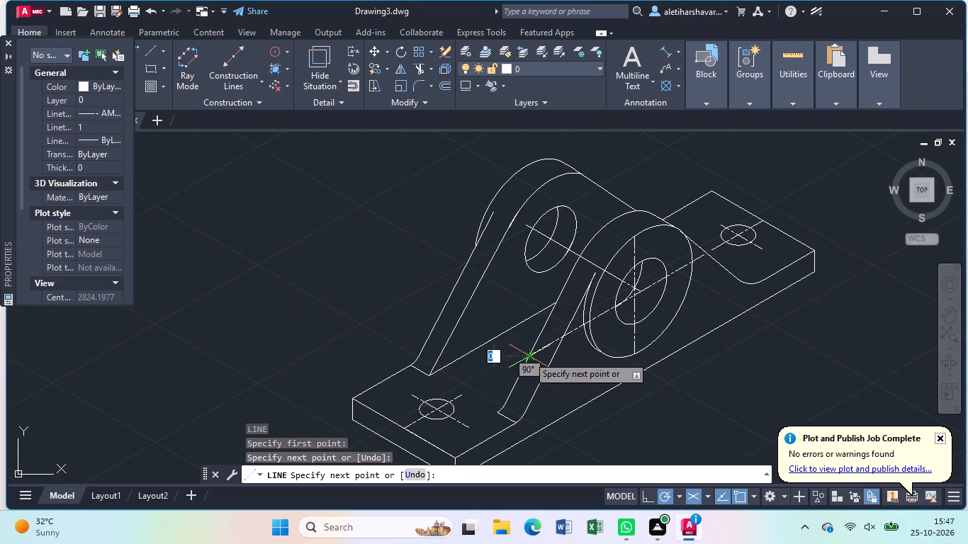
key(Escape)
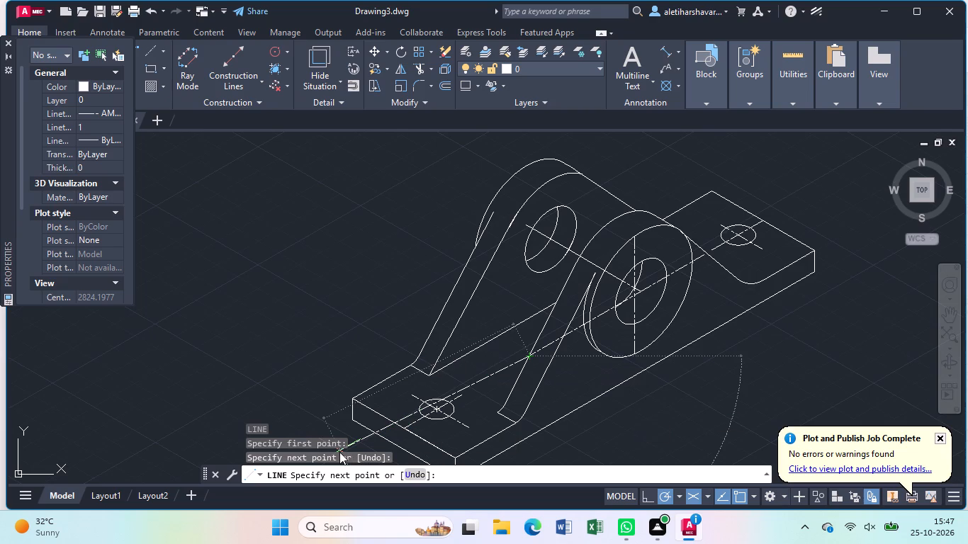
Trim the 210° centre line back to the outer edge of the front cylinder's face.
text(tr)
key(Return)
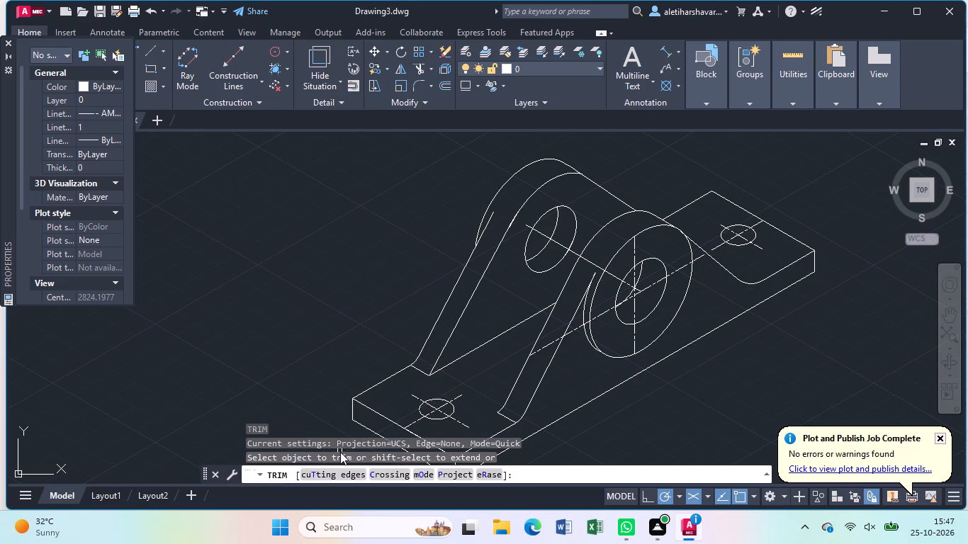
click(550, 343)
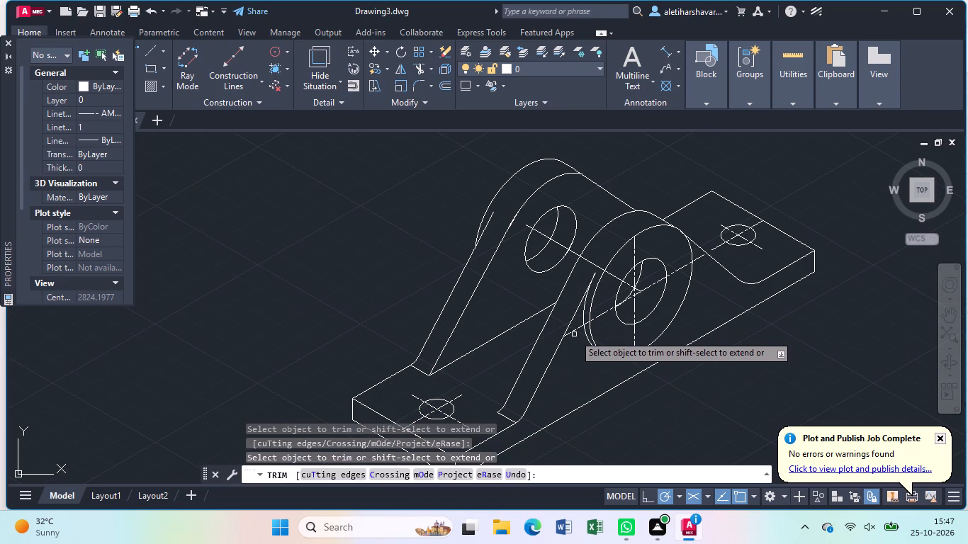
click(573, 332)
click(584, 324)
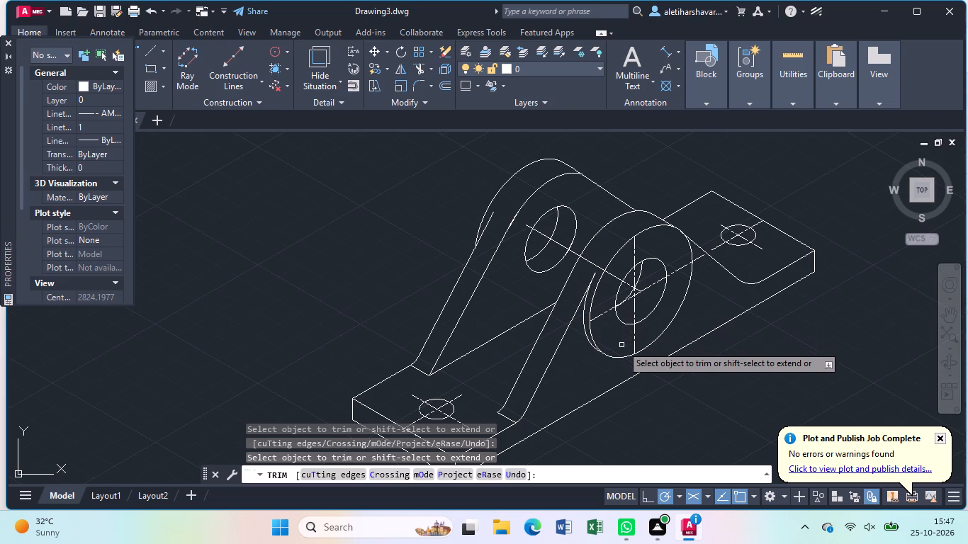
key(Escape)
Copy the front cylinder's vertical centre line onto the point where the inclined centre lines meet on its front face.
scroll(622, 341, up, 3)
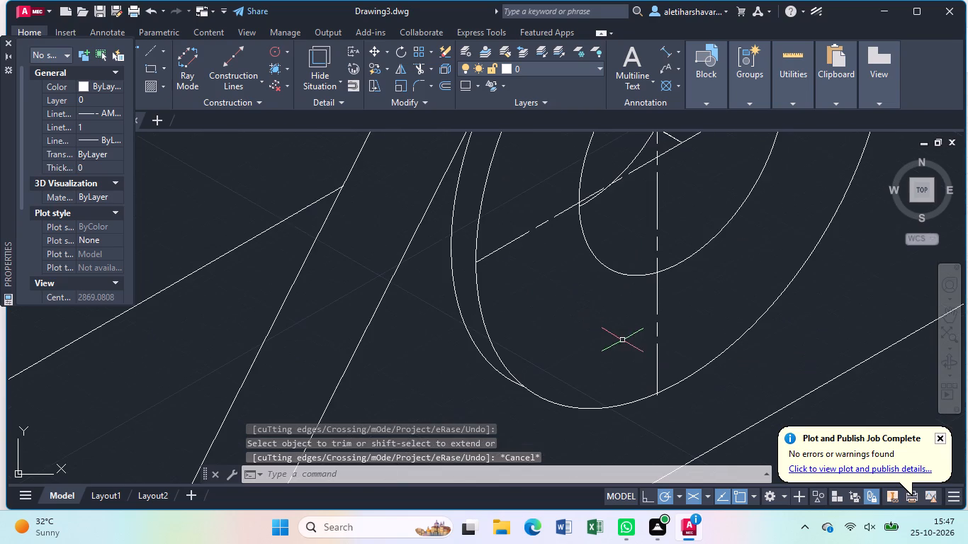
click(657, 237)
scroll(657, 237, down, 1)
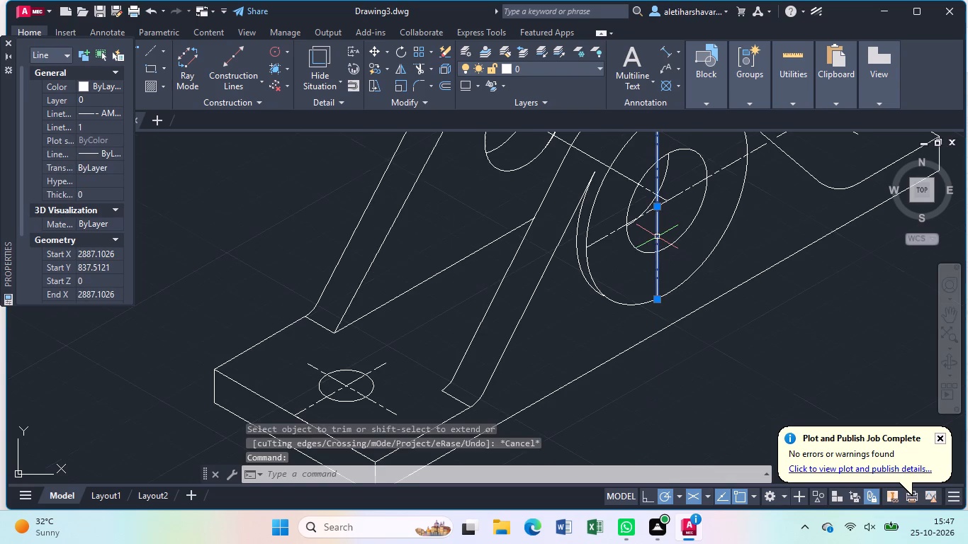
scroll(657, 237, down, 2)
text(co)
key(Return)
scroll(657, 237, up, 1)
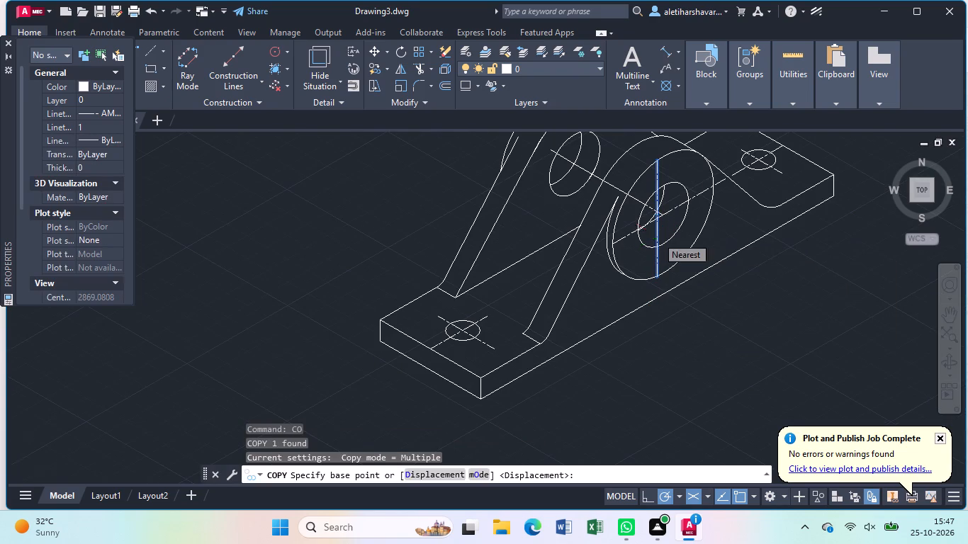
scroll(657, 237, up, 1)
click(650, 175)
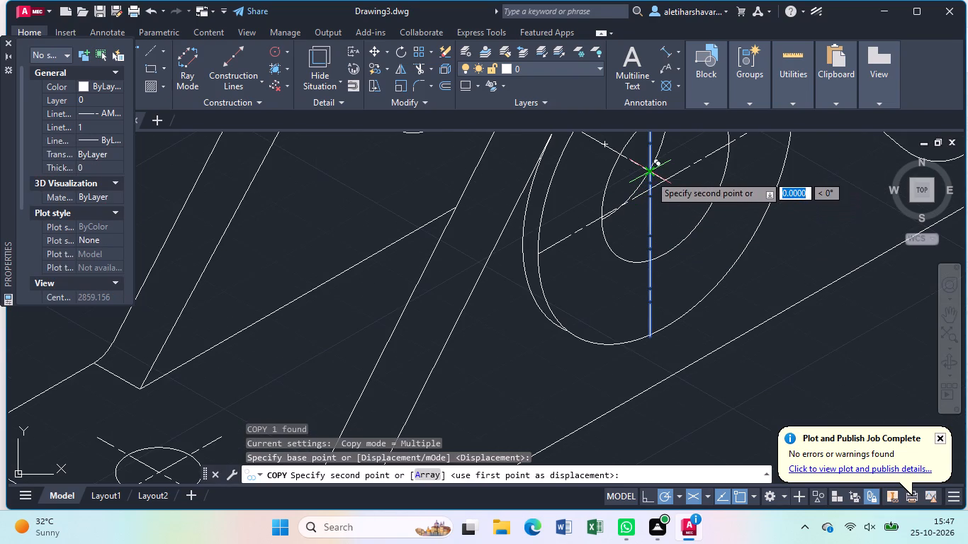
click(665, 181)
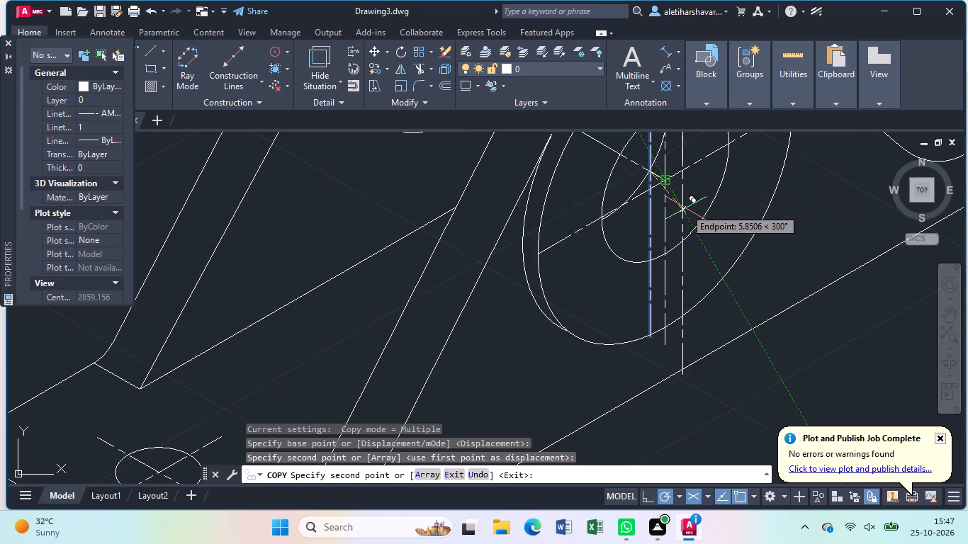
key(Escape)
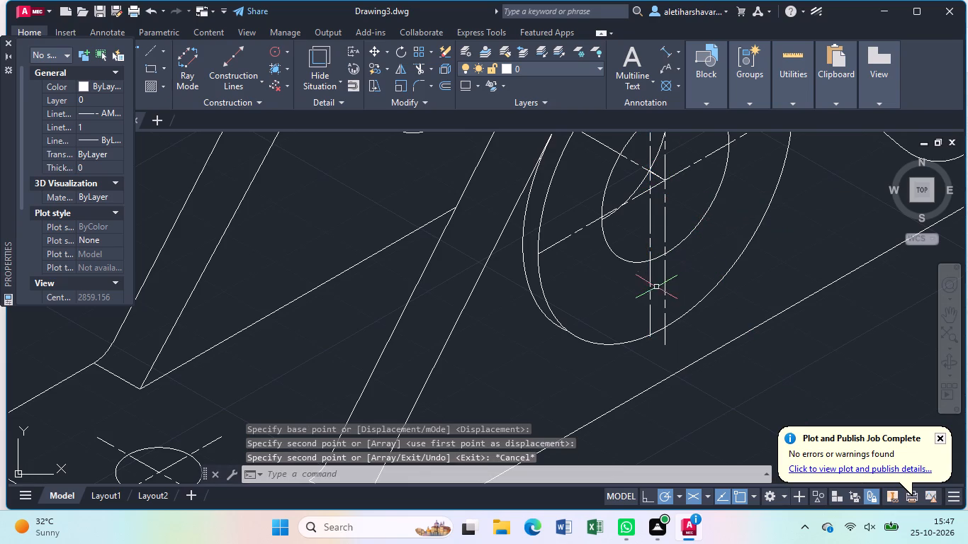
Delete the original vertical centre line beside the copied one.
click(650, 291)
key(Delete)
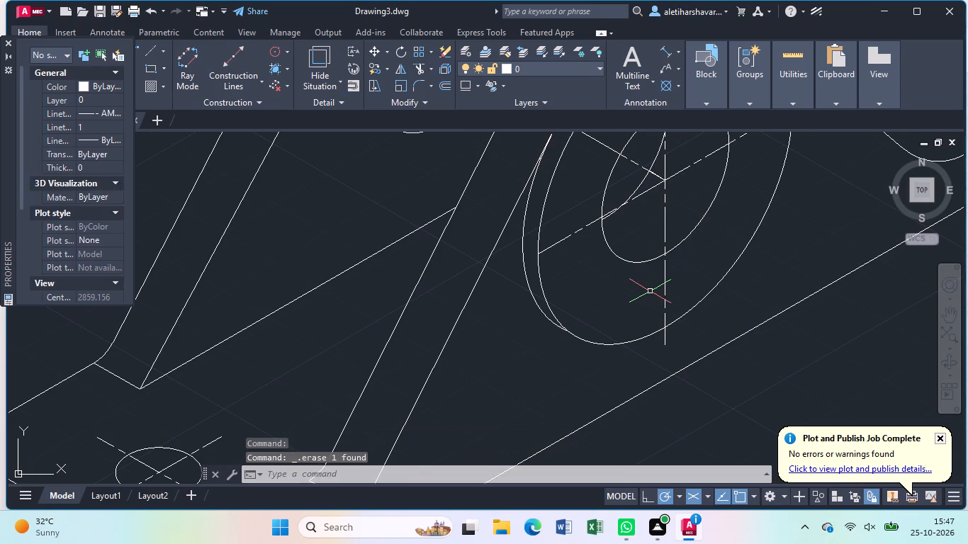
Add an aligned dimension for the base's full length along its lower front edge, placed outside the part.
scroll(654, 297, down, 2)
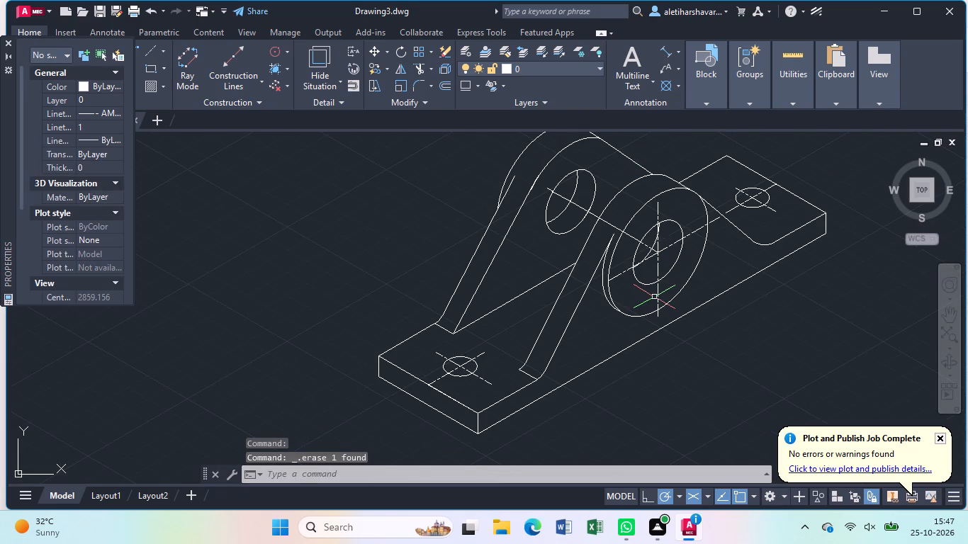
scroll(654, 297, down, 1)
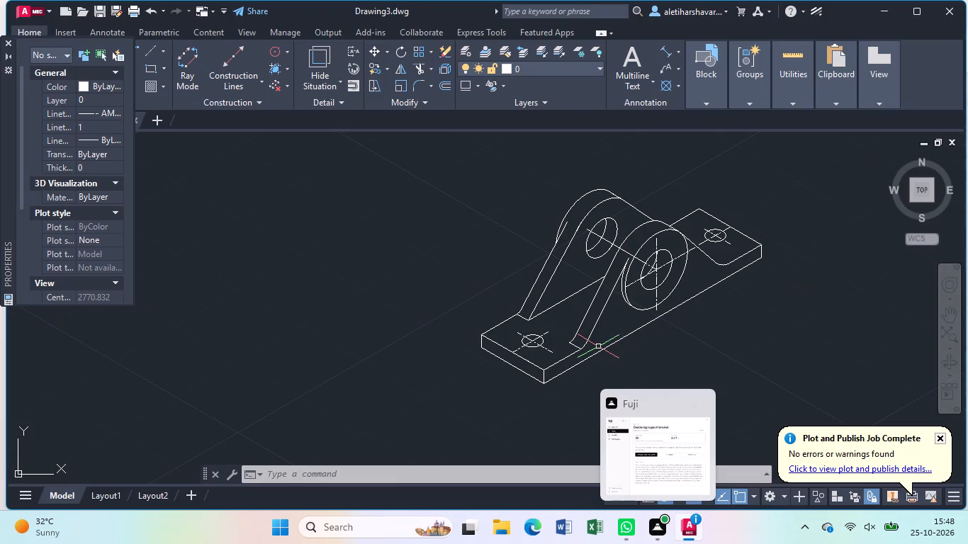
click(662, 46)
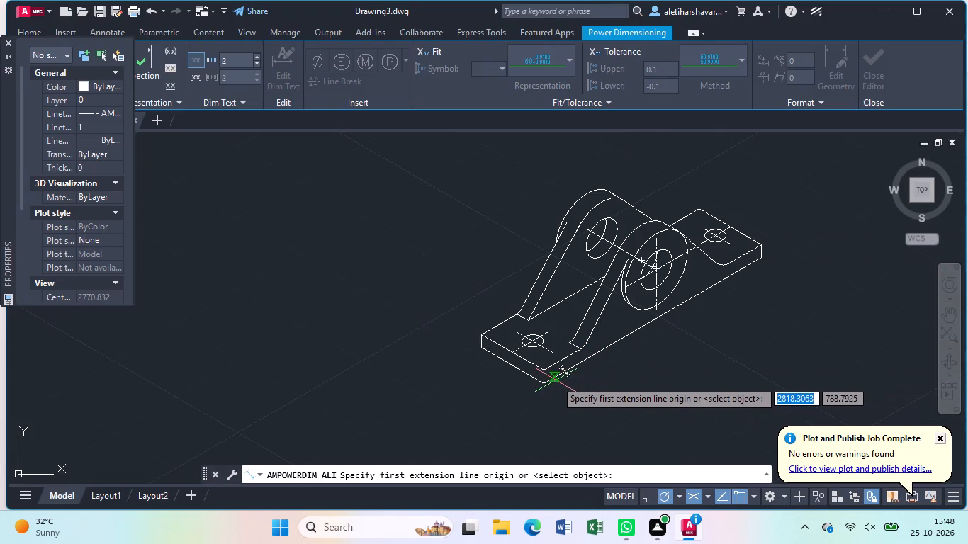
click(544, 385)
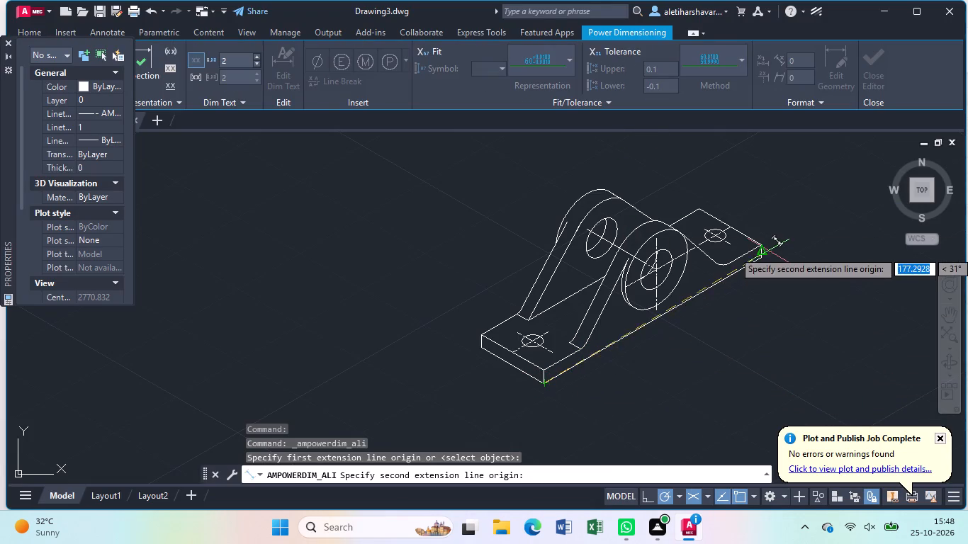
click(760, 256)
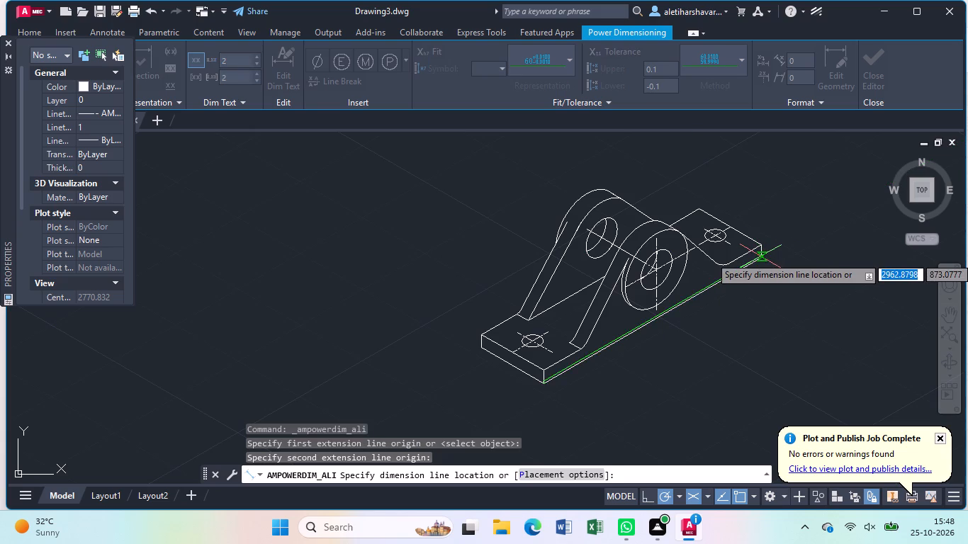
click(798, 278)
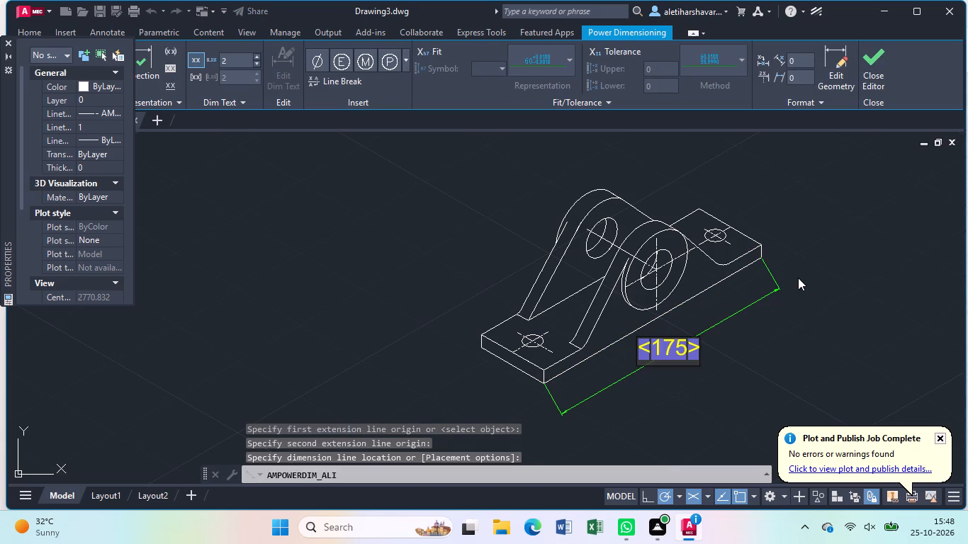
key(Return)
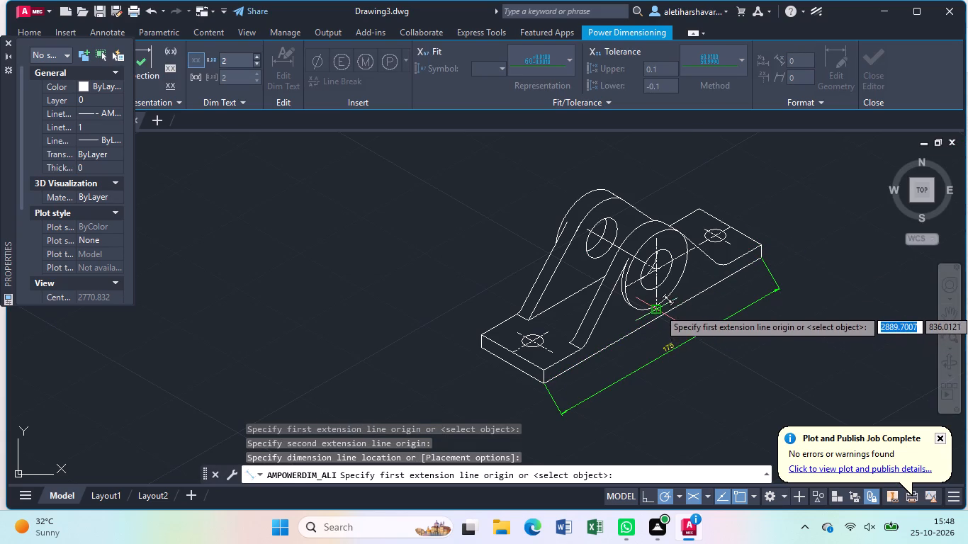
Add aligned dimensions along the base's upper front edge, from the far corner to the curved junction and from the near corner to the support foot.
click(759, 246)
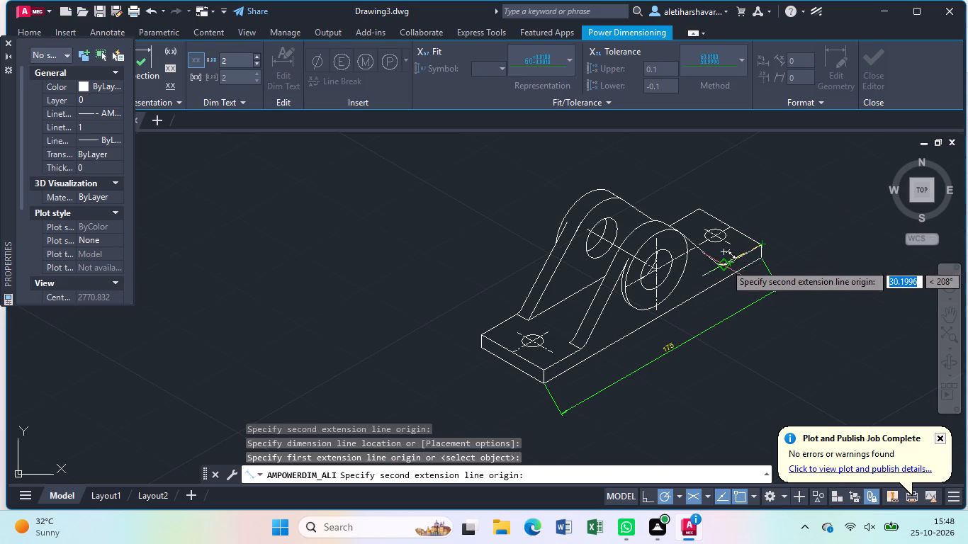
click(724, 264)
click(729, 275)
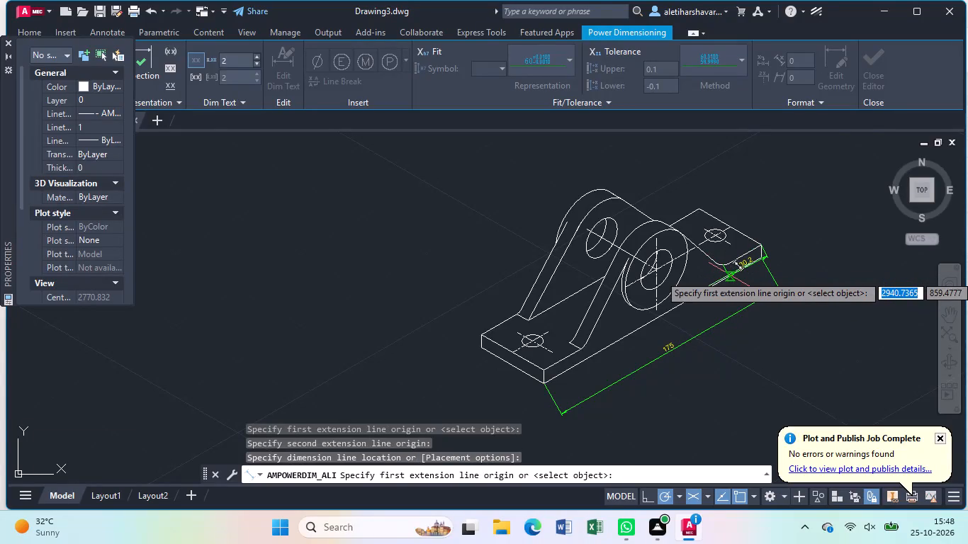
click(541, 372)
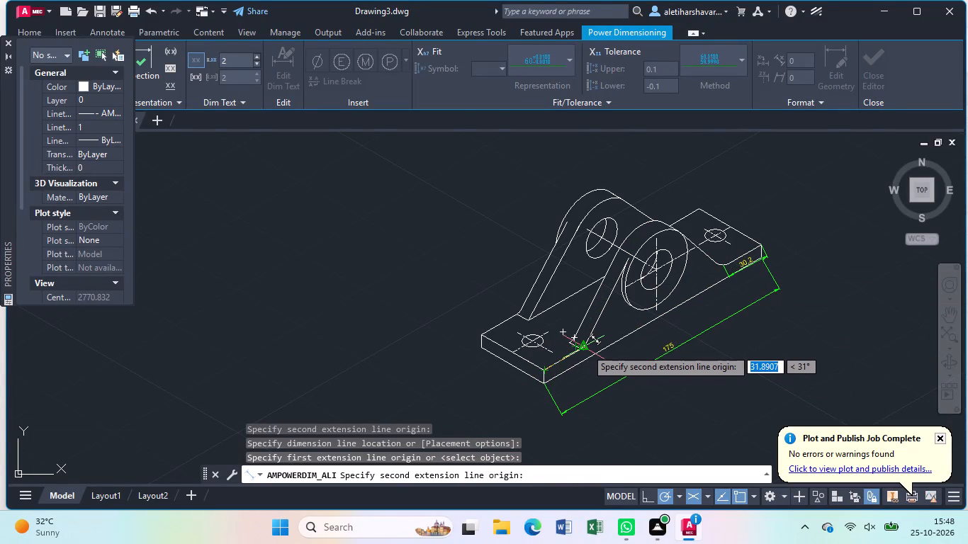
click(586, 348)
click(590, 355)
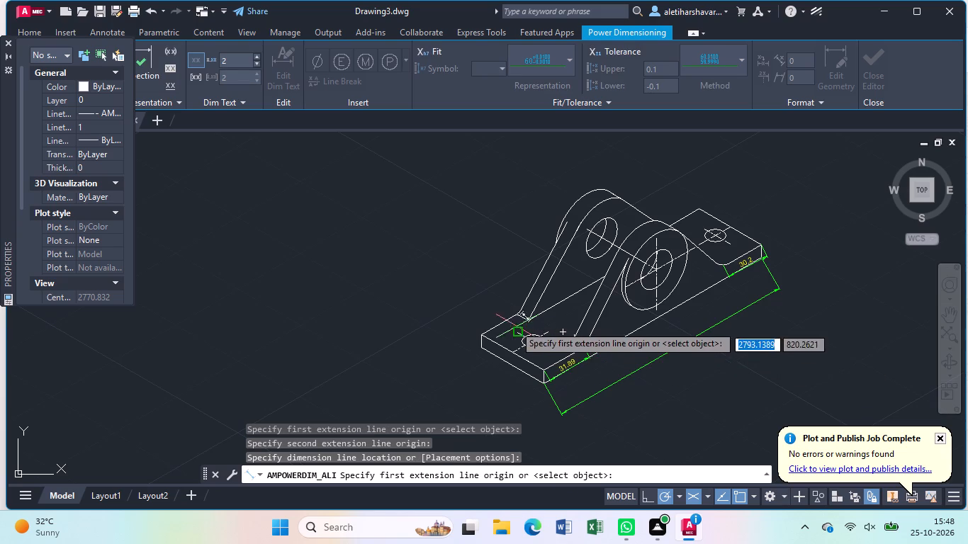
Add an aligned dimension for the rear support's thickness at its foot on the base.
click(517, 314)
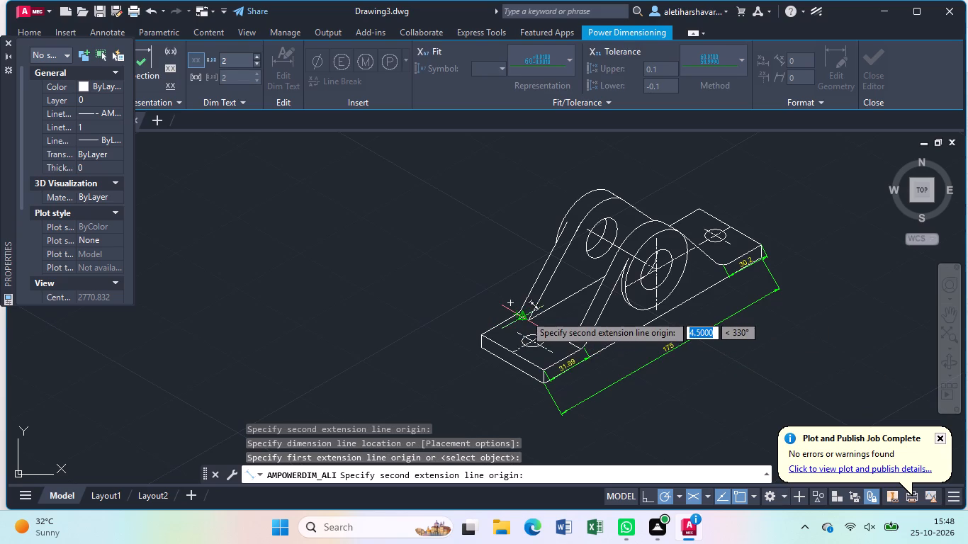
click(529, 320)
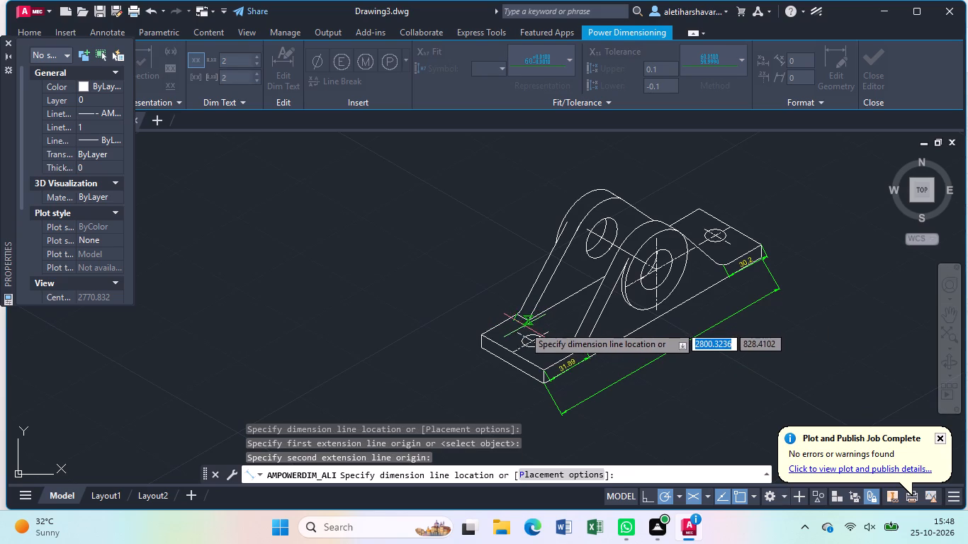
click(524, 326)
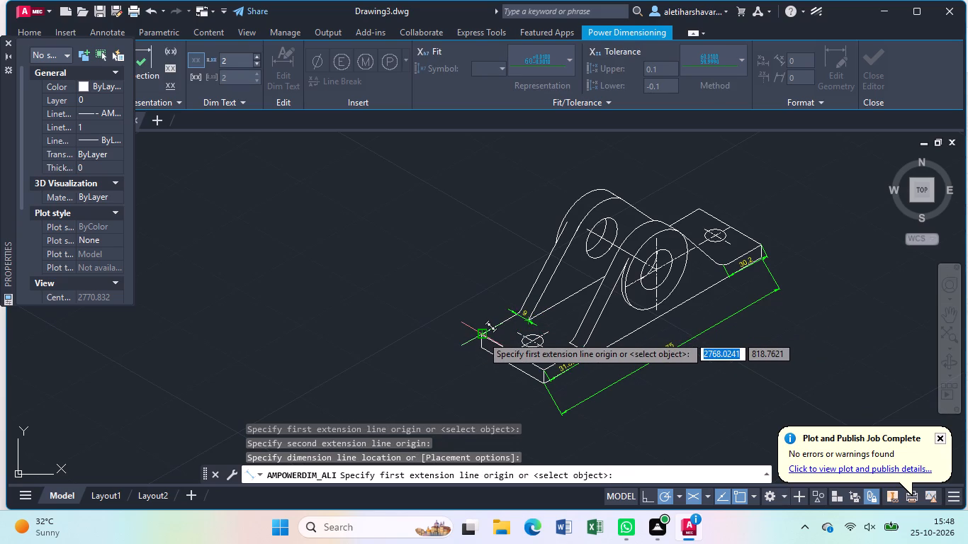
Add aligned dimensions for the base's thickness and its width at the near end, placed outside the part.
click(482, 336)
click(479, 352)
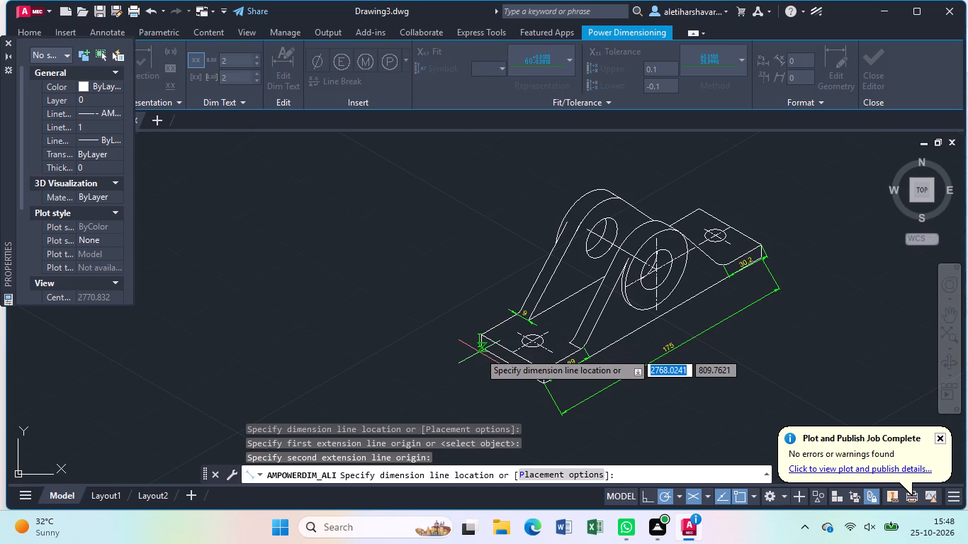
click(473, 353)
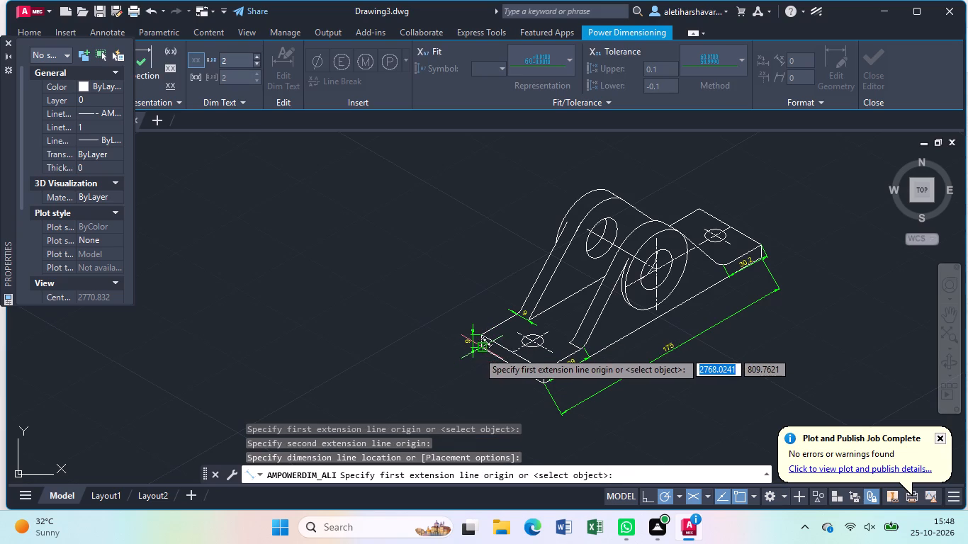
click(478, 351)
click(542, 385)
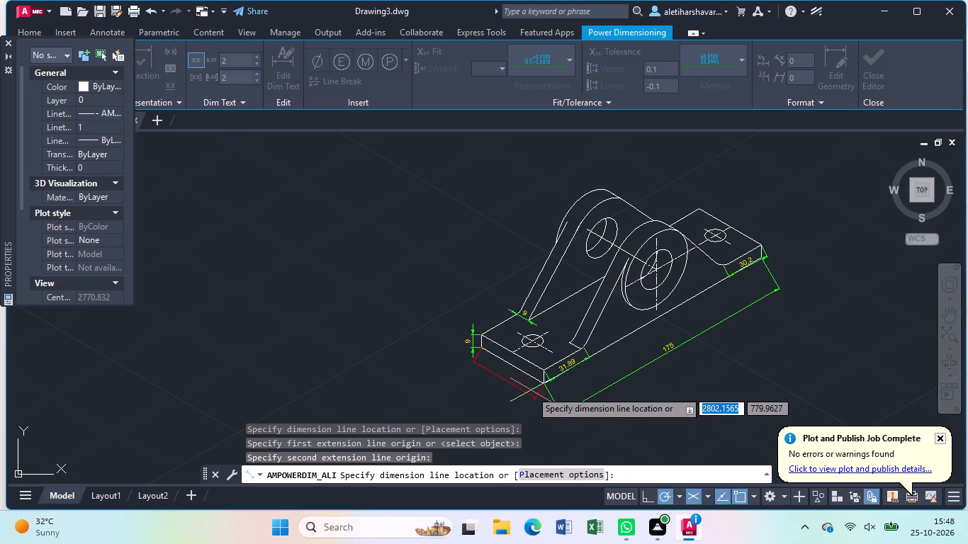
click(531, 390)
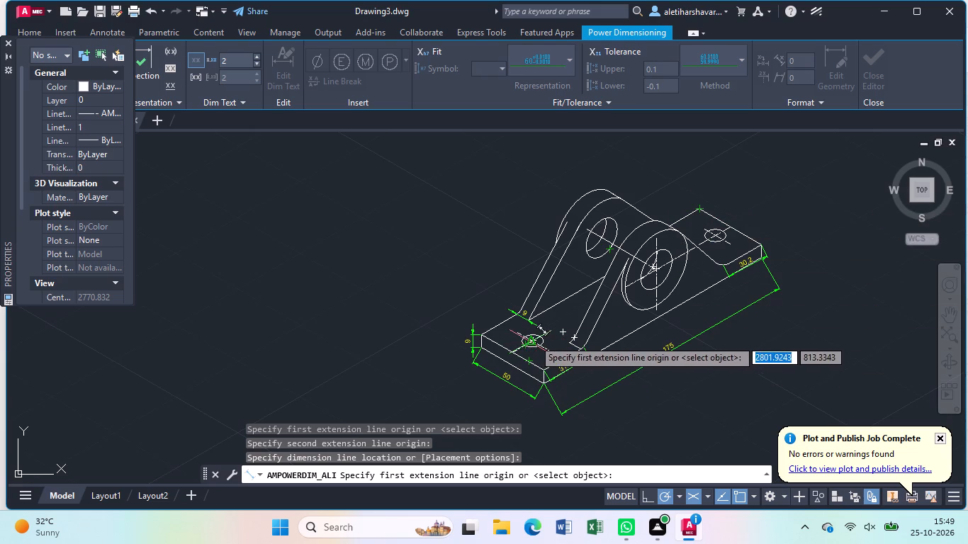
Add aligned dimensions from the near base hole's centre to the base's near end edge and to its front edge.
scroll(534, 336, up, 2)
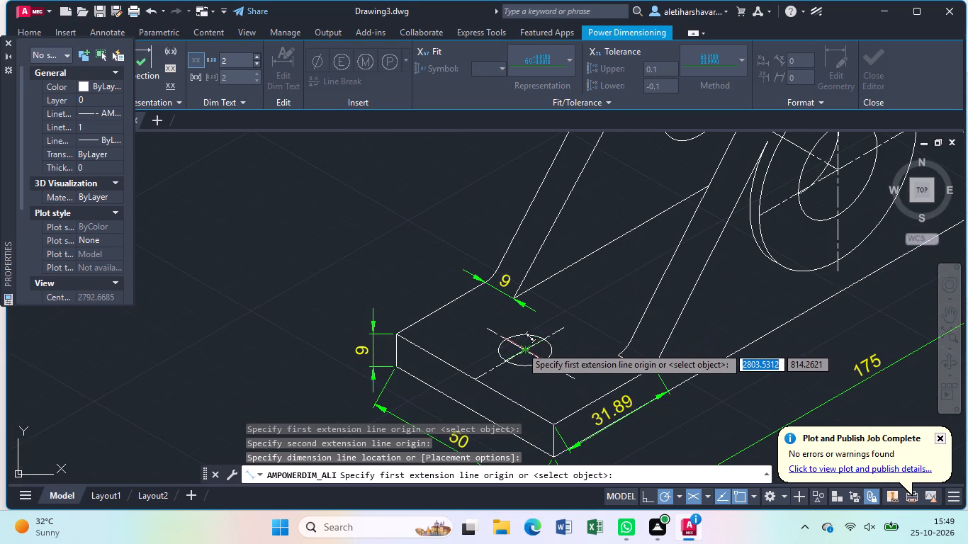
click(523, 348)
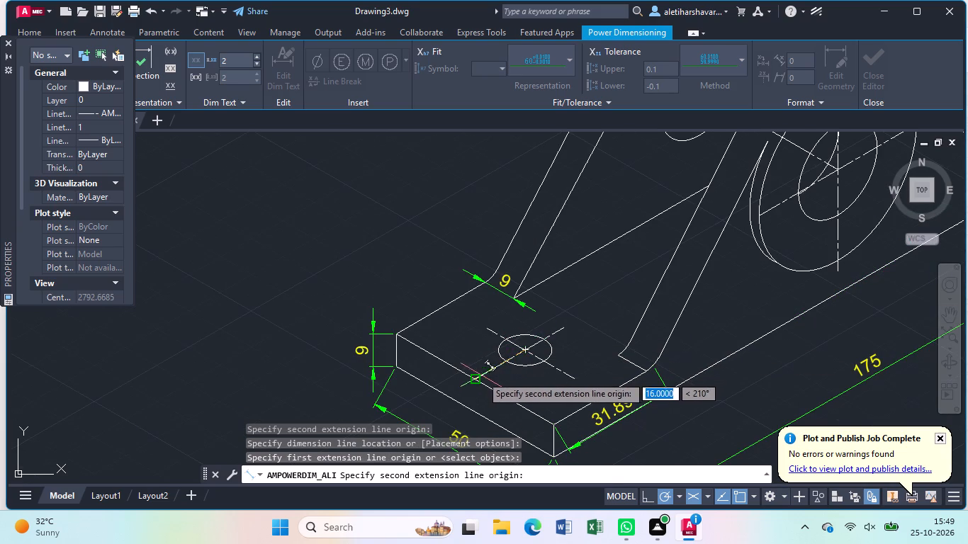
click(479, 376)
click(461, 358)
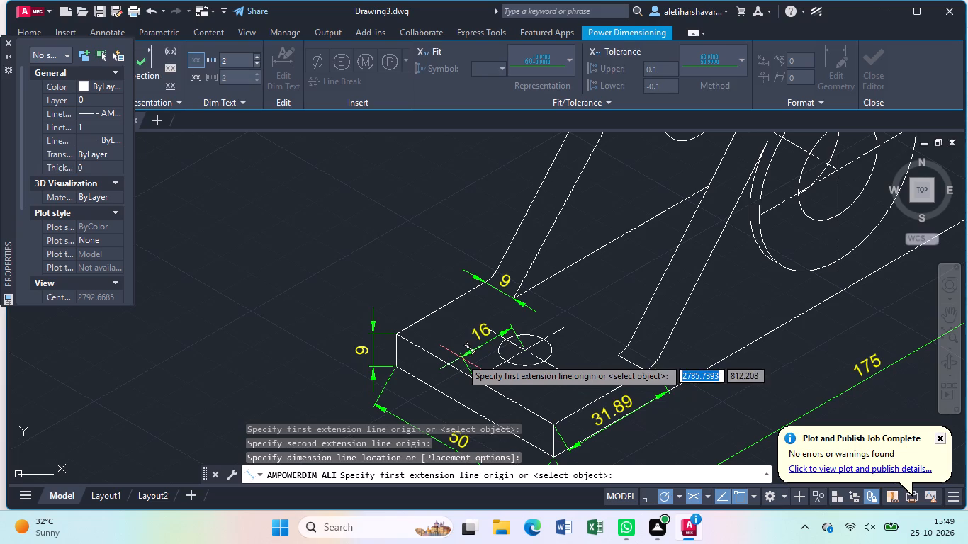
click(521, 348)
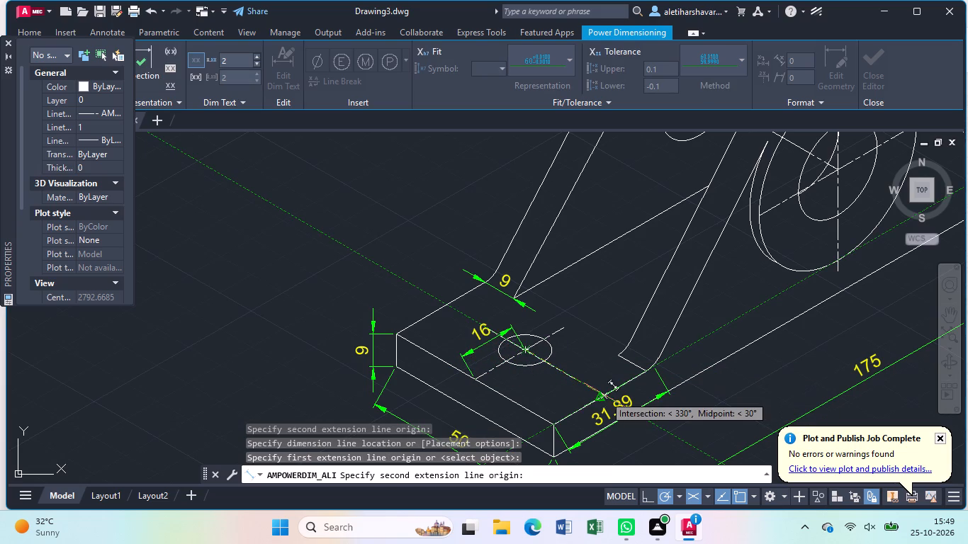
click(600, 398)
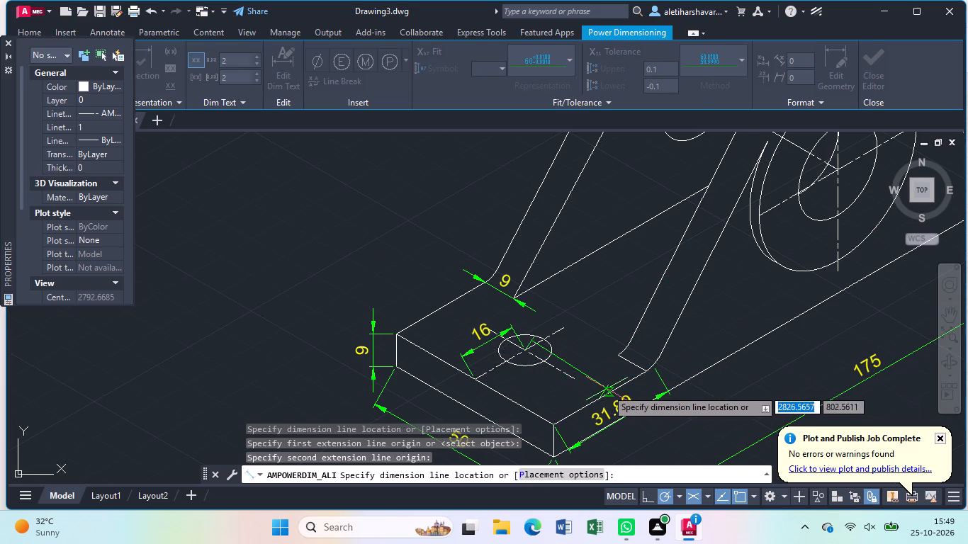
click(607, 389)
scroll(581, 377, down, 2)
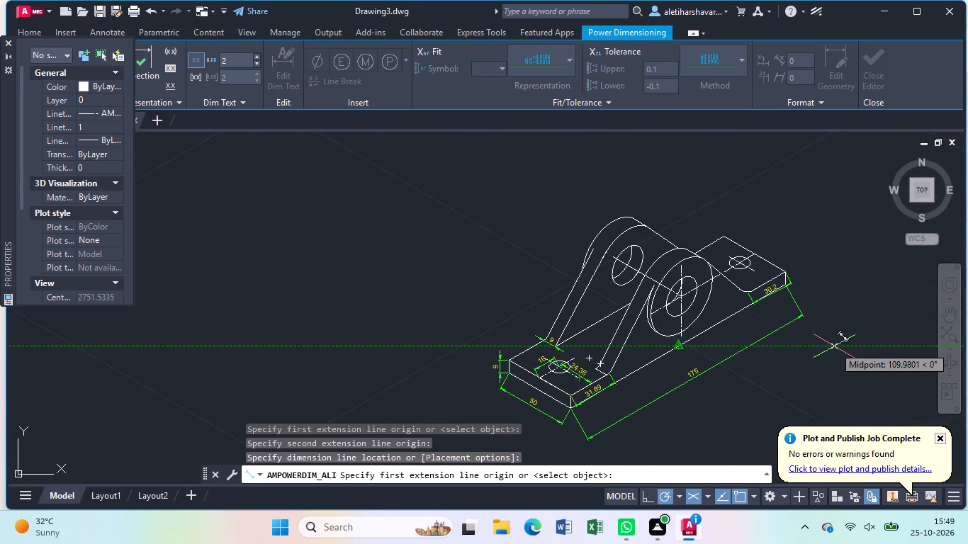
key(Escape)
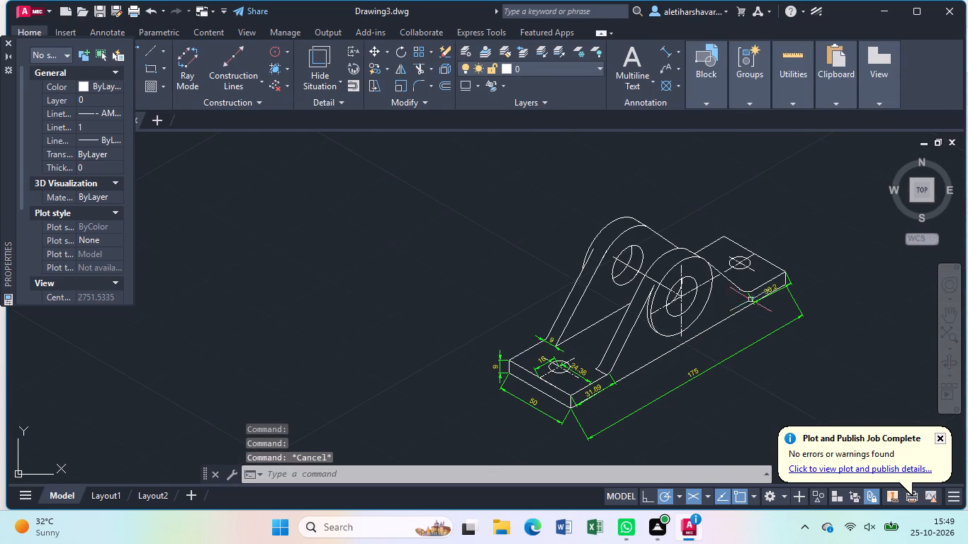
Override the text of the far dimension along the base's upper front edge with 32.
click(775, 288)
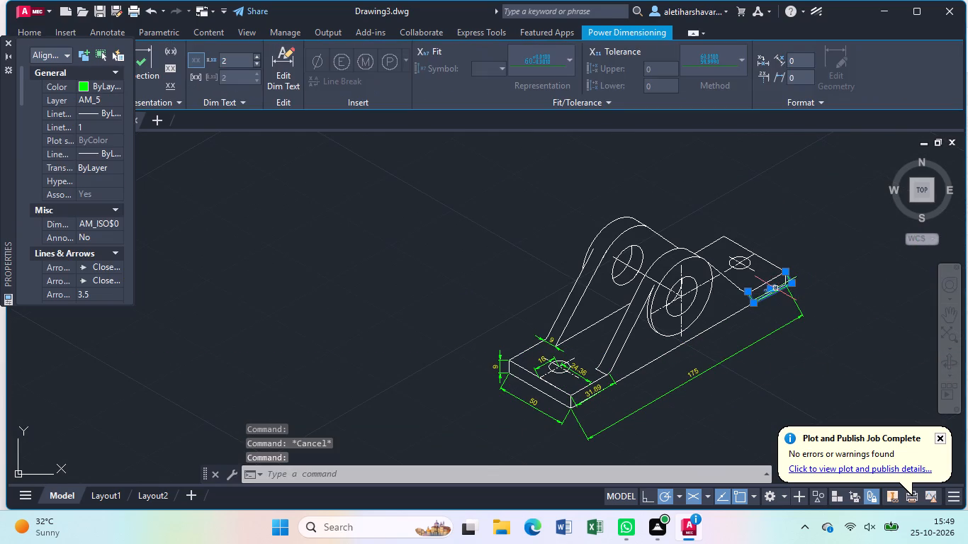
click(277, 54)
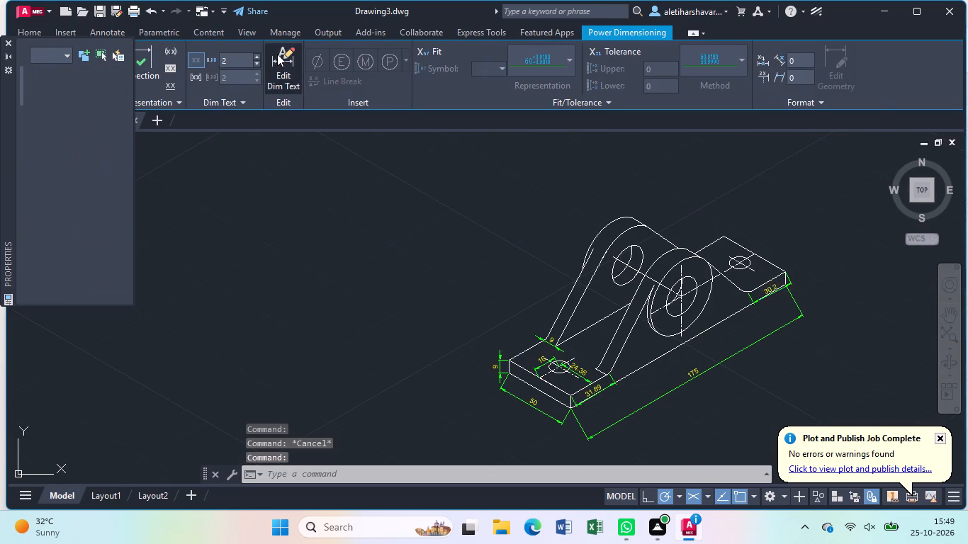
key(BackSpace)
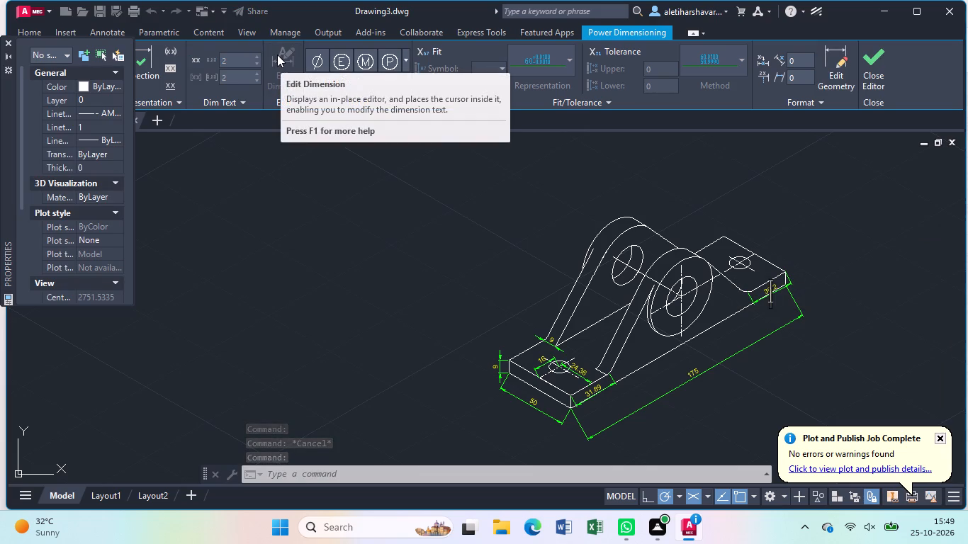
text(32)
key(Return)
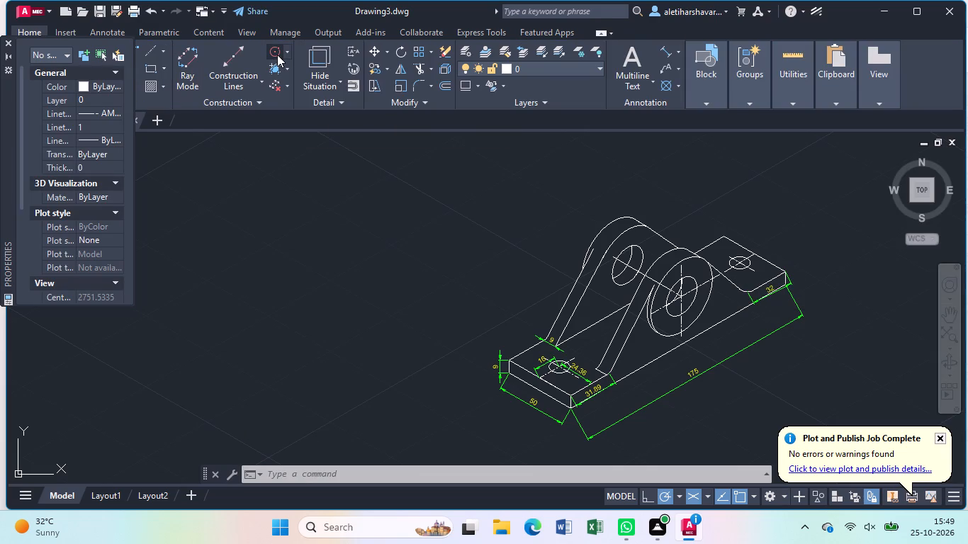
Override the text of the near dimension along the base's upper front edge with 32.
click(598, 387)
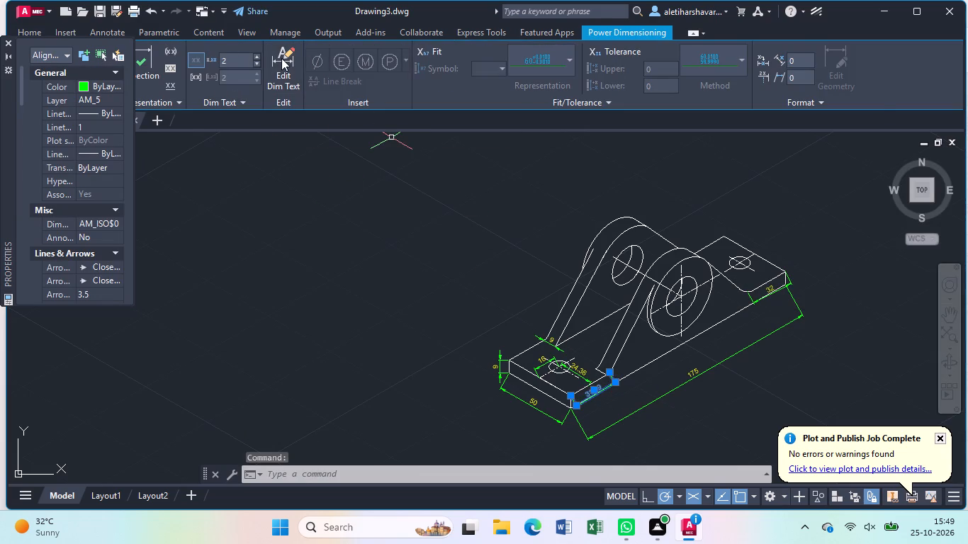
click(281, 58)
key(BackSpace)
text(32)
key(Return)
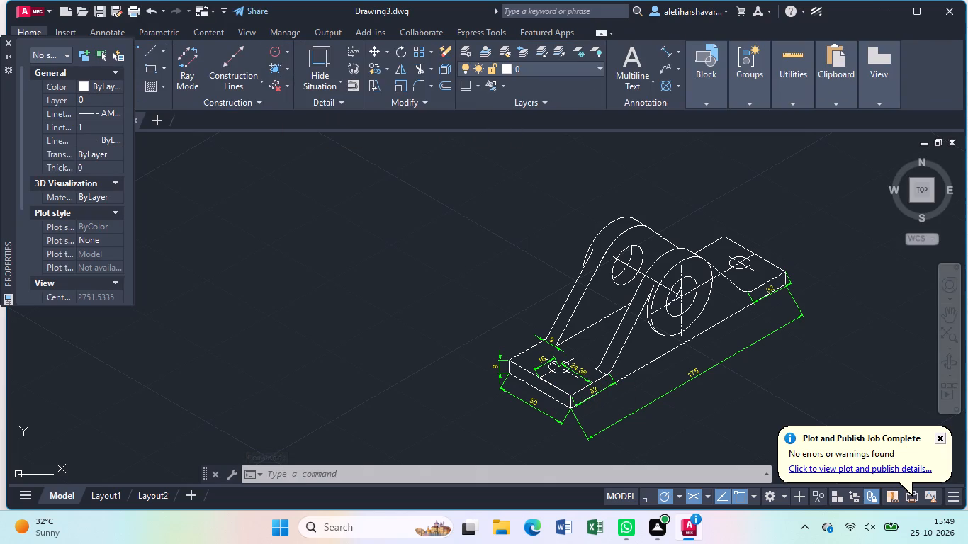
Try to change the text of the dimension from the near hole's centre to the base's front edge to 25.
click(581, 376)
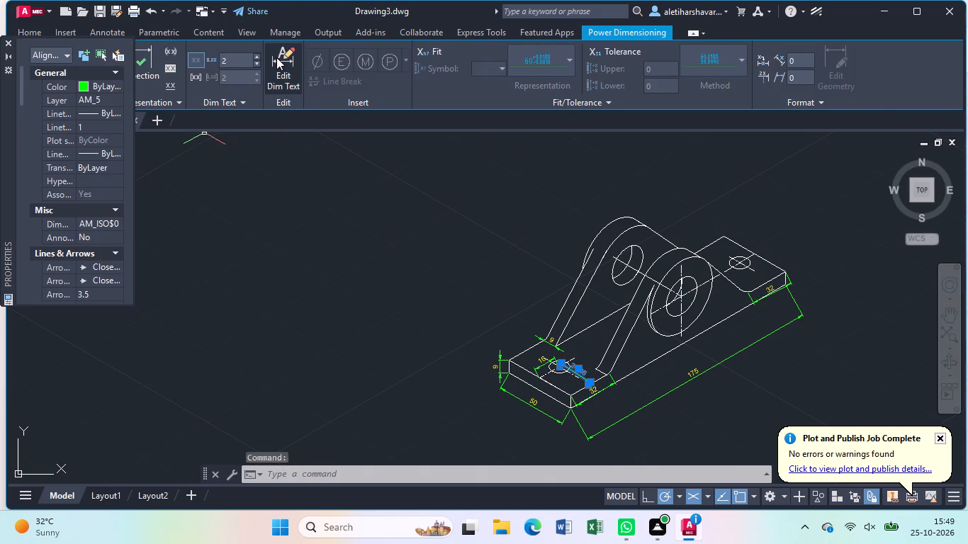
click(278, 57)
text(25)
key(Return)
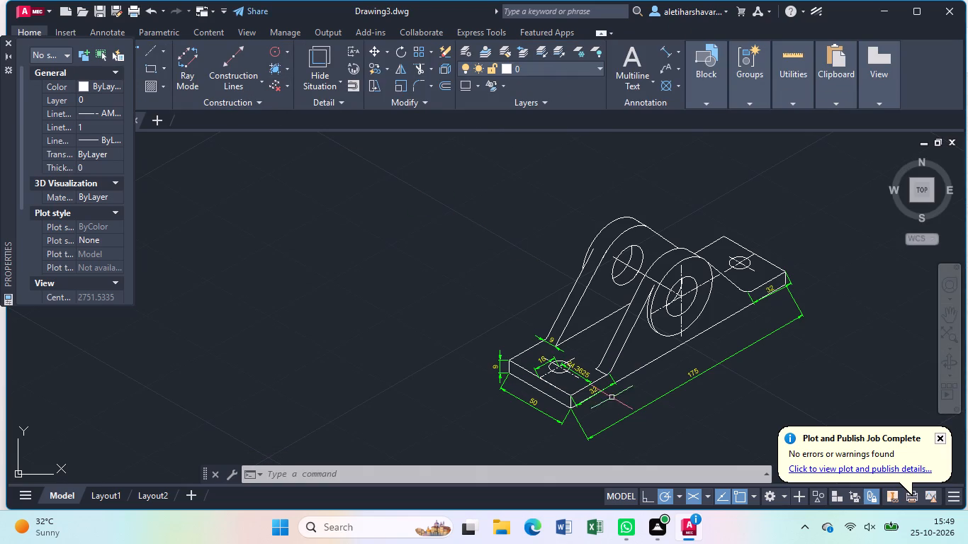
Replace the entire text of the dimension from the near hole's centre to the base's front edge with 25.
click(587, 374)
click(285, 76)
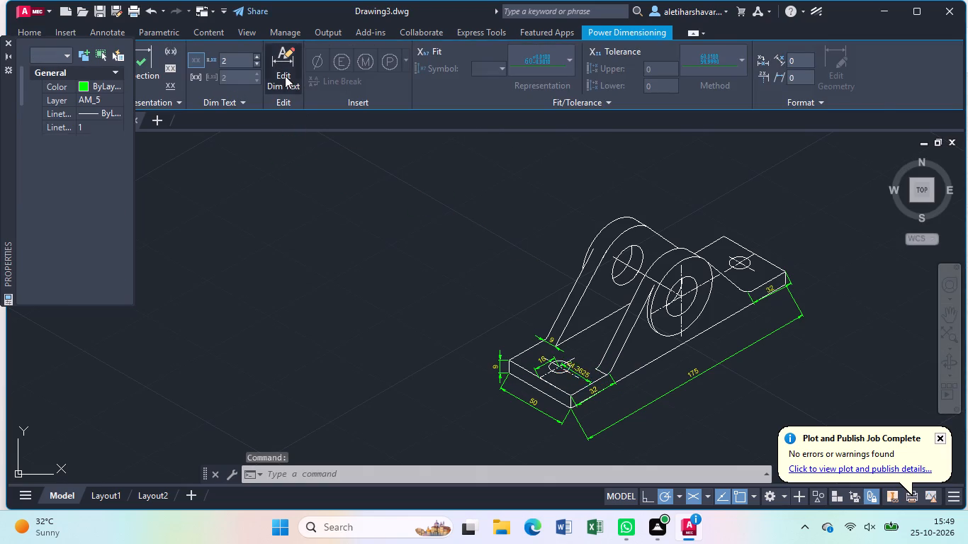
key(BackSpace)
key(BackSpace)
key(BackSpace)
key(BackSpace)
key(BackSpace)
key(BackSpace)
key(BackSpace)
key(BackSpace)
key(BackSpace)
key(BackSpace)
key(BackSpace)
key(BackSpace)
key(BackSpace)
key(BackSpace)
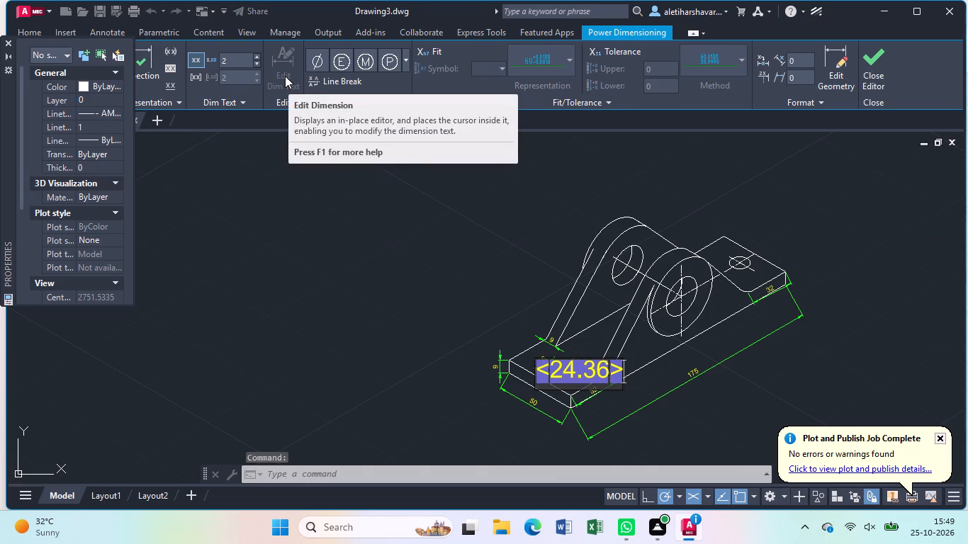
text(25)
key(Return)
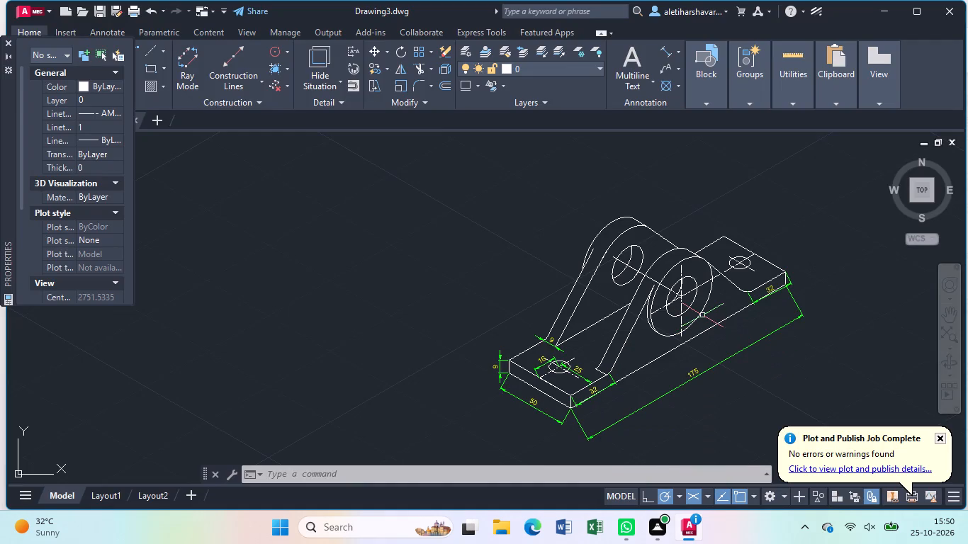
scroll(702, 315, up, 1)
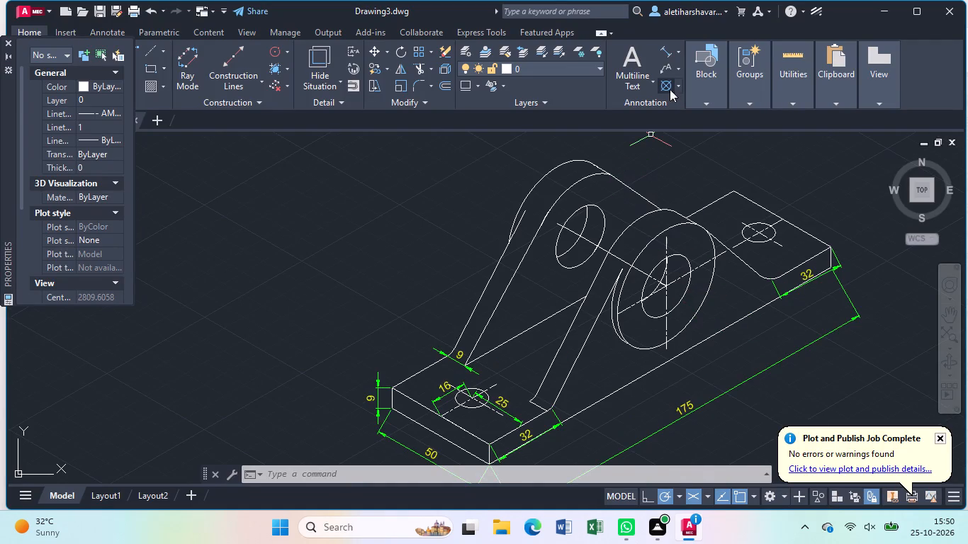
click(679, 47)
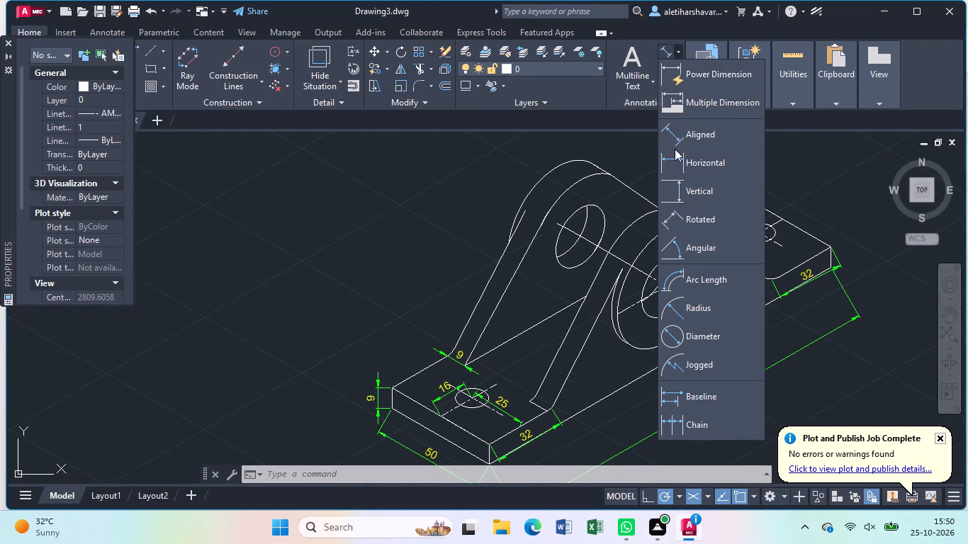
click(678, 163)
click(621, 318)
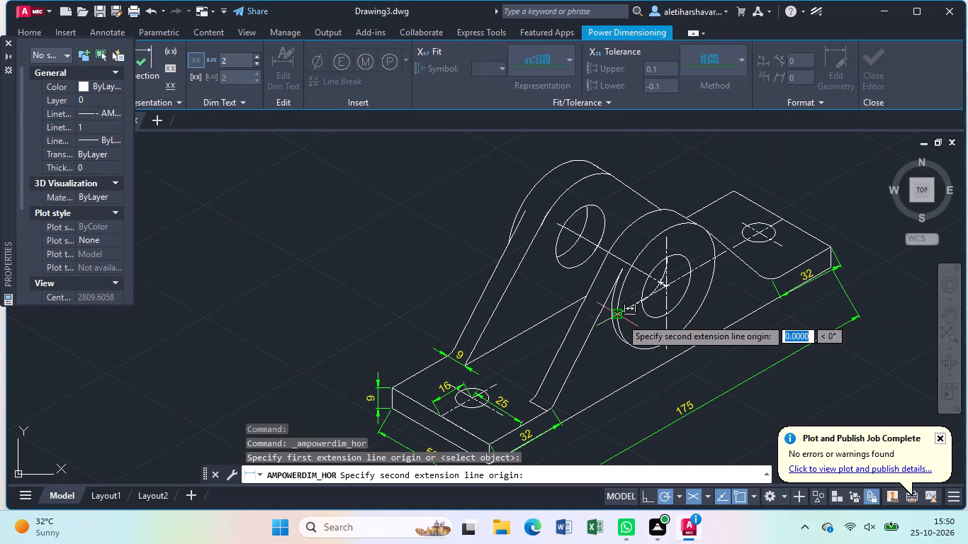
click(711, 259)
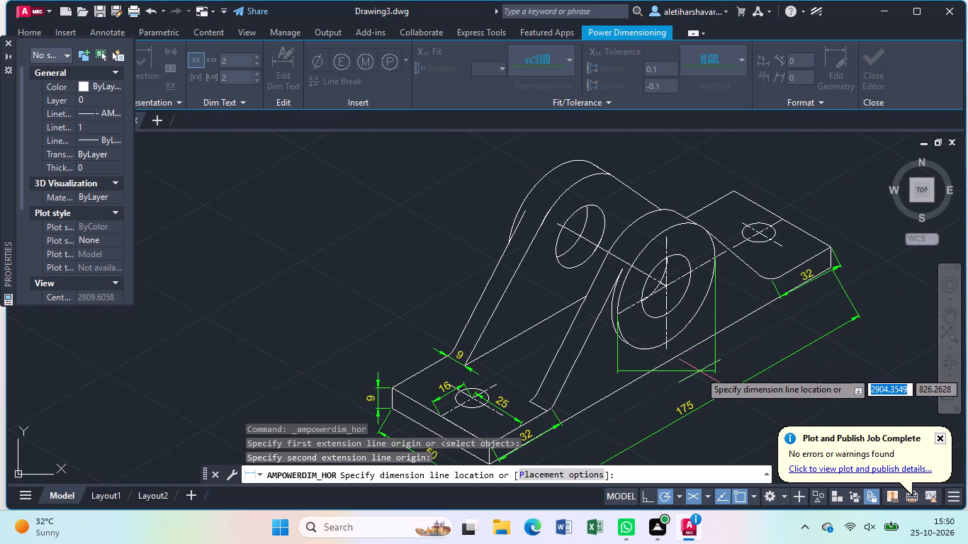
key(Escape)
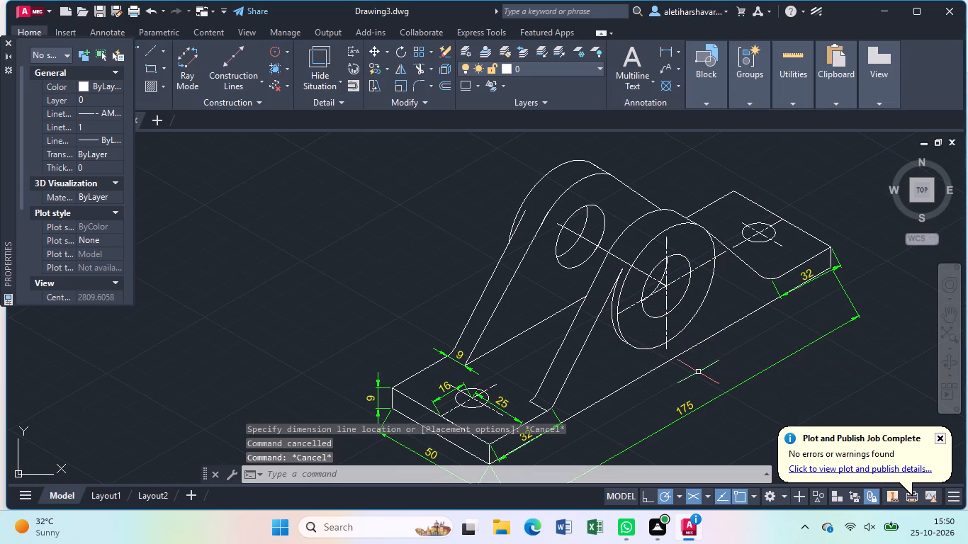
Add an aligned dimension across the front cylinder's outer circle along its inclined centre line, with its text overridden as 50.
click(678, 51)
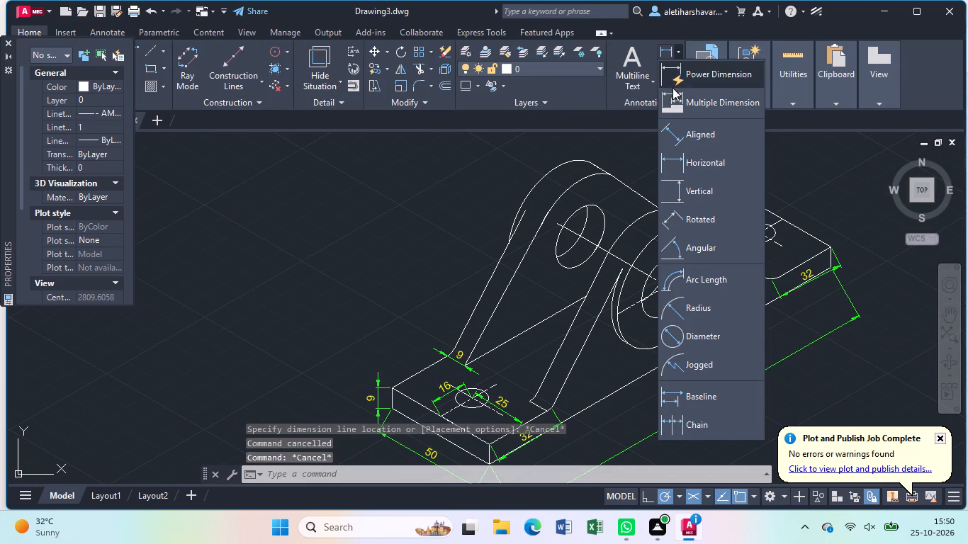
click(677, 132)
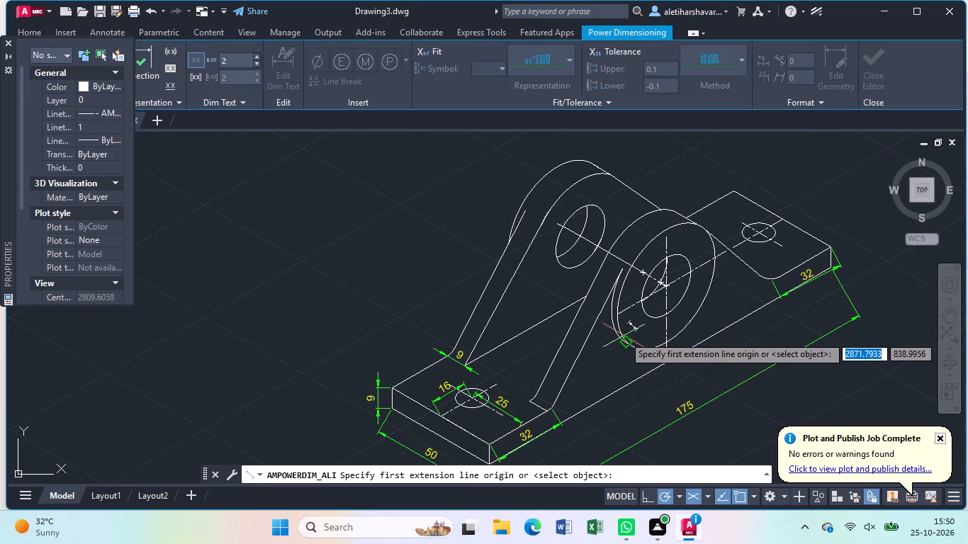
click(617, 317)
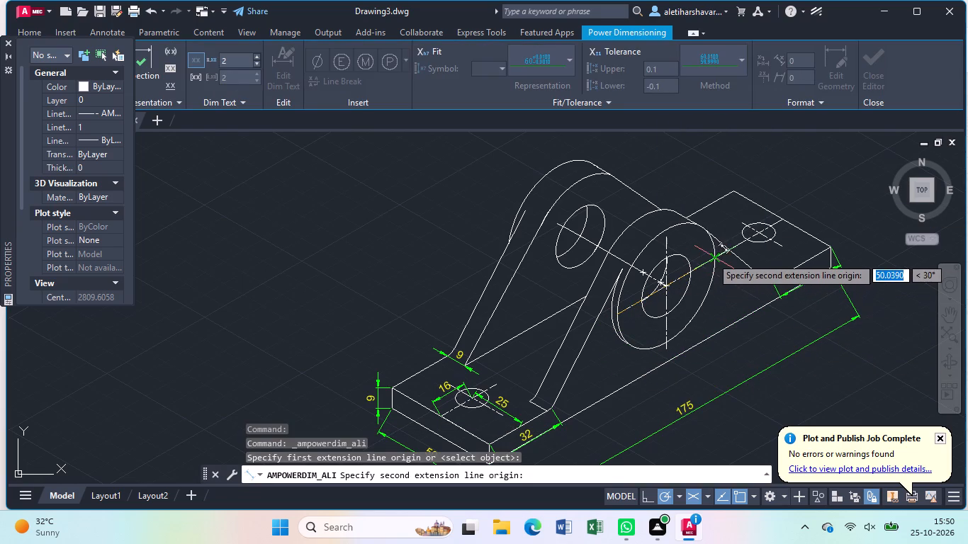
click(712, 257)
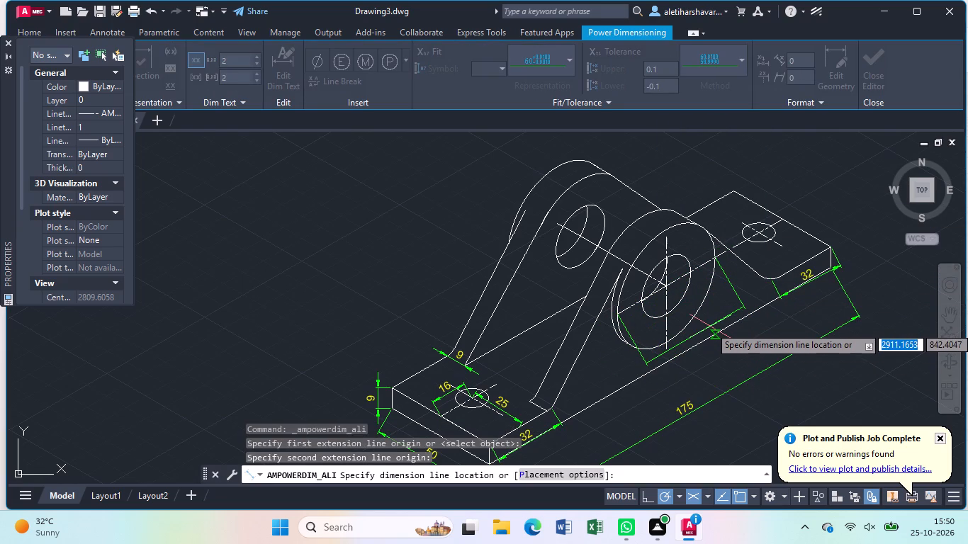
click(710, 327)
key(BackSpace)
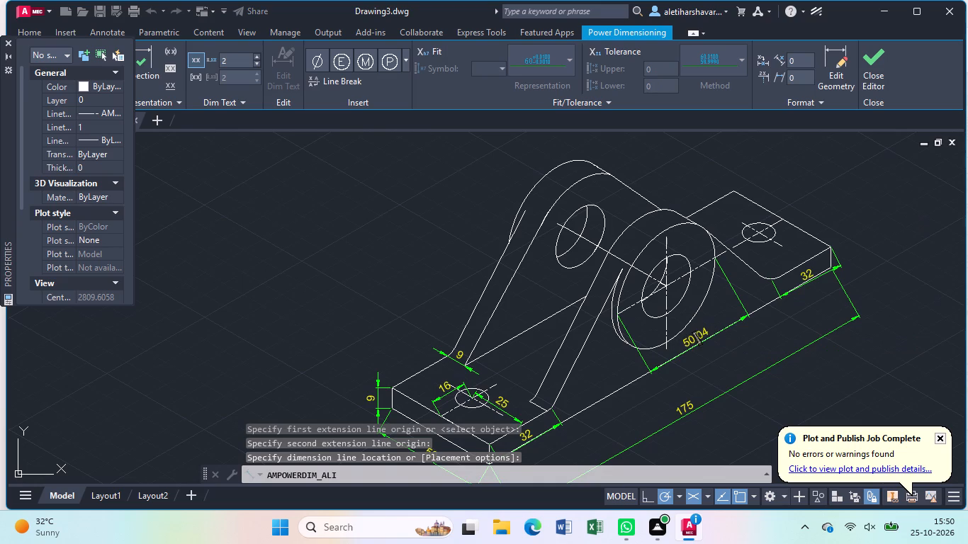
text(50)
key(Return)
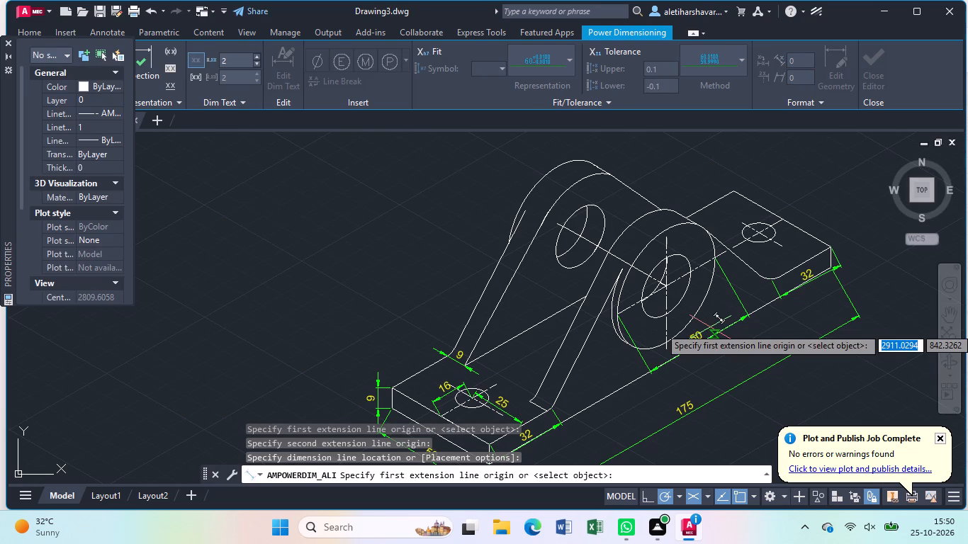
Add an aligned dimension across the front cylinder's hole along its inclined centre line, placed just clear of the hole, with its text overridden as 25.
click(642, 300)
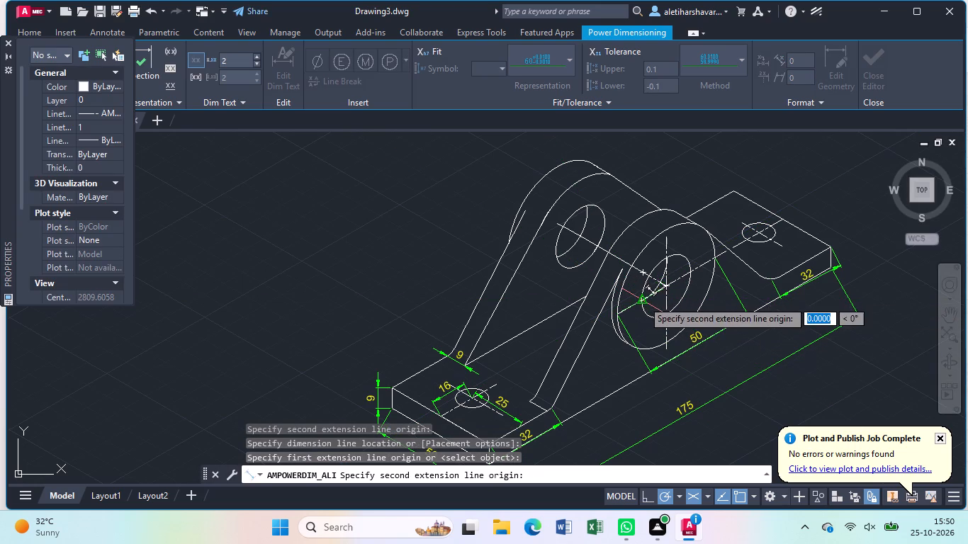
click(688, 273)
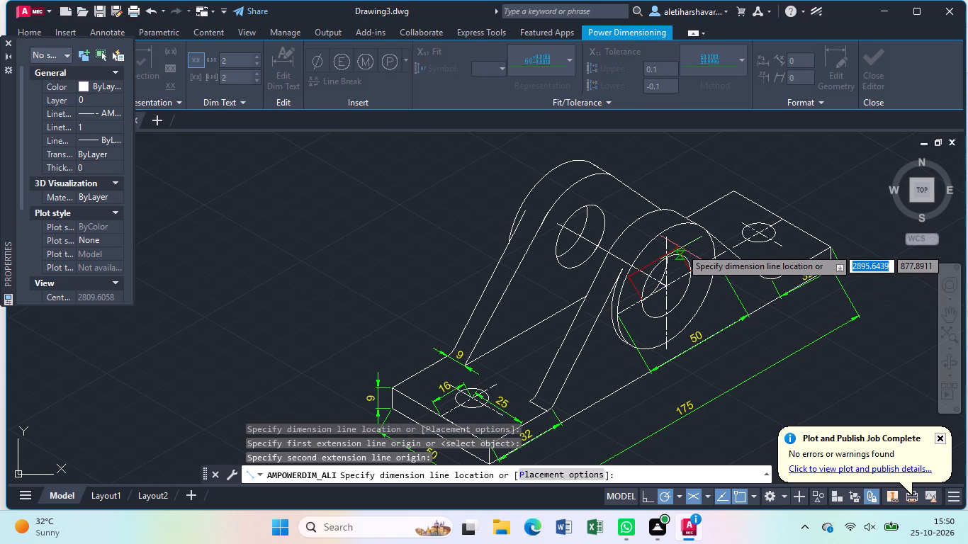
click(681, 248)
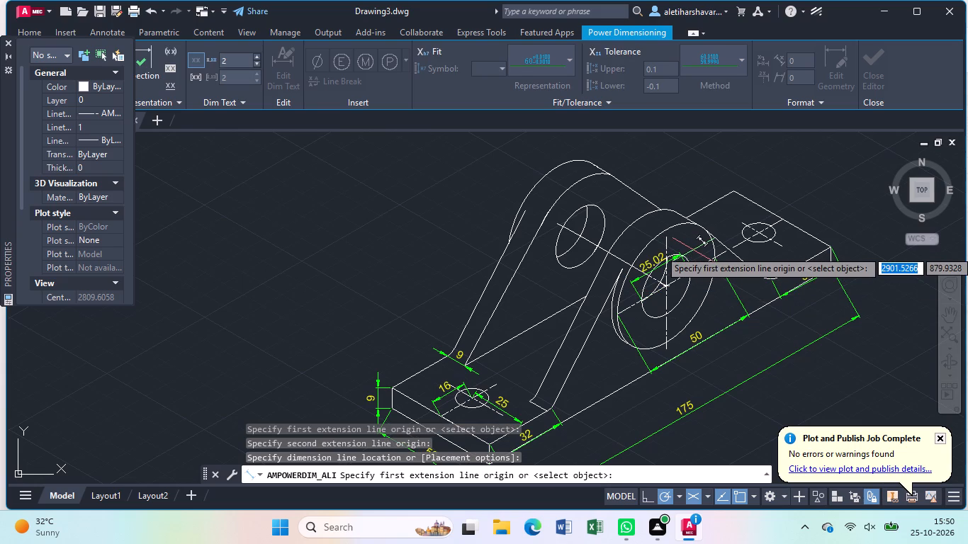
key(Escape)
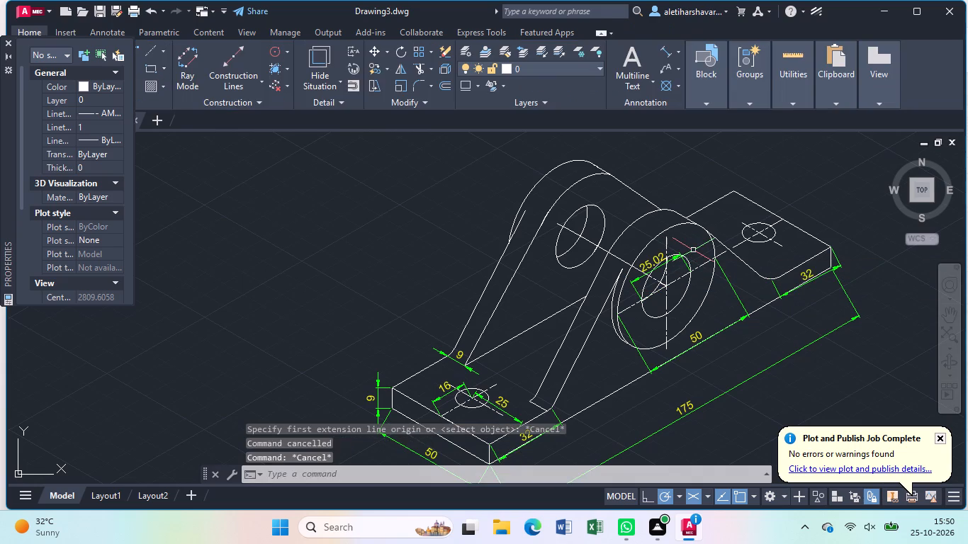
click(670, 258)
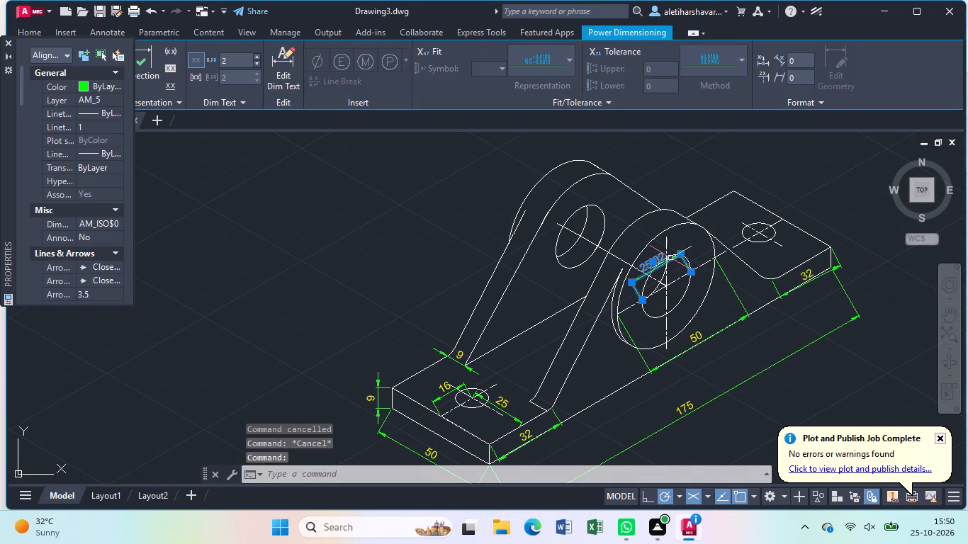
click(655, 261)
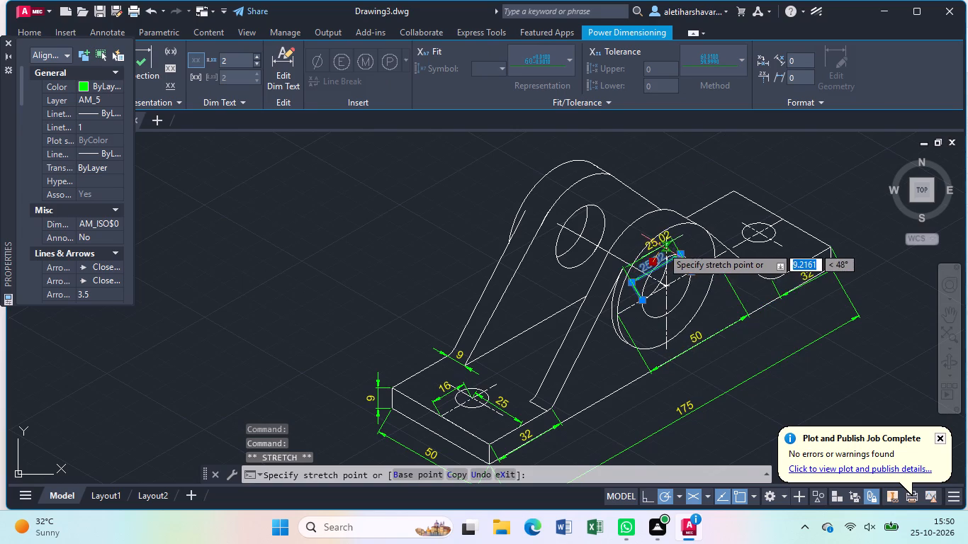
click(672, 246)
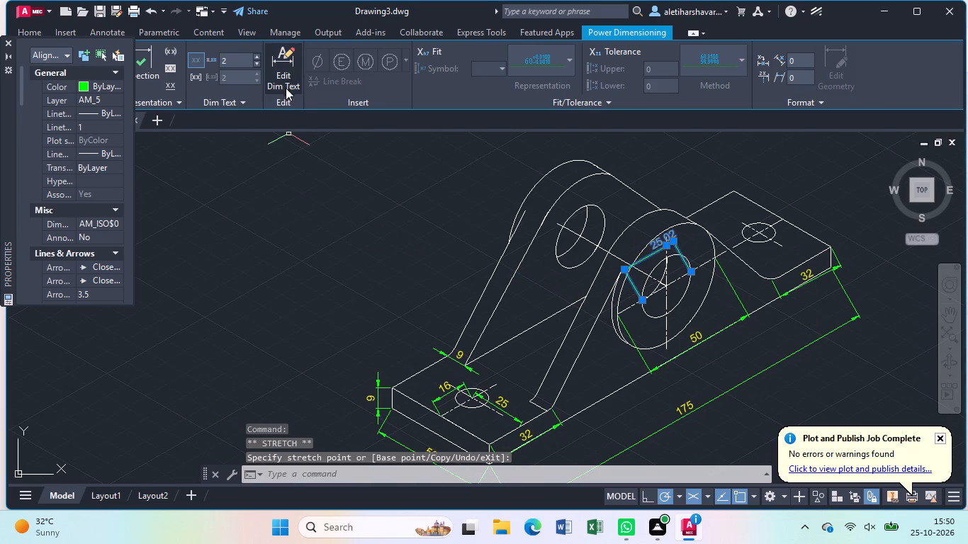
click(285, 67)
key(BackSpace)
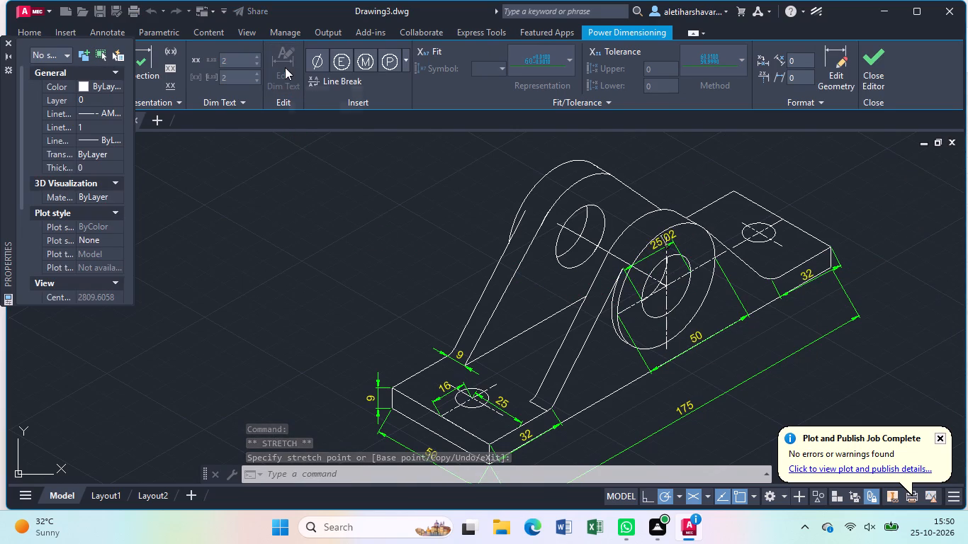
key(2)
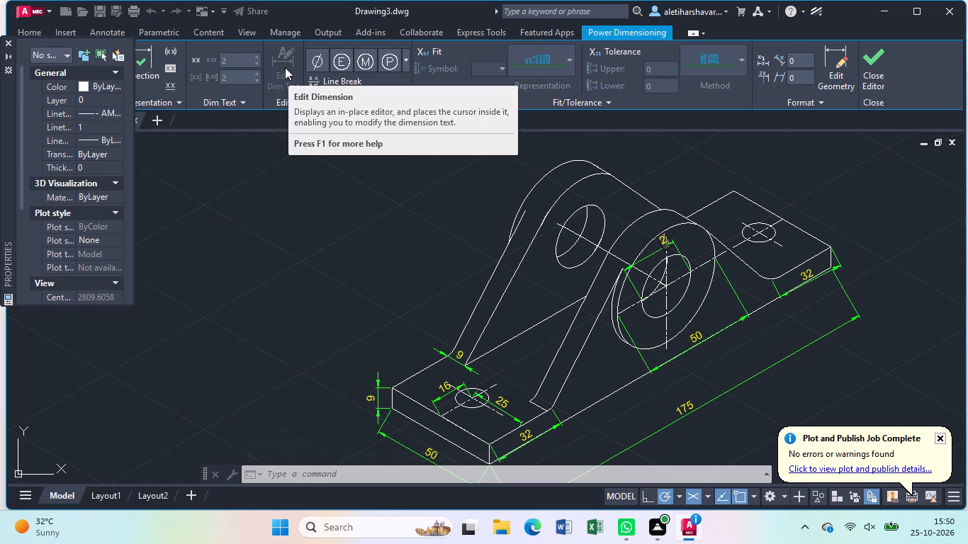
key(5)
key(Return)
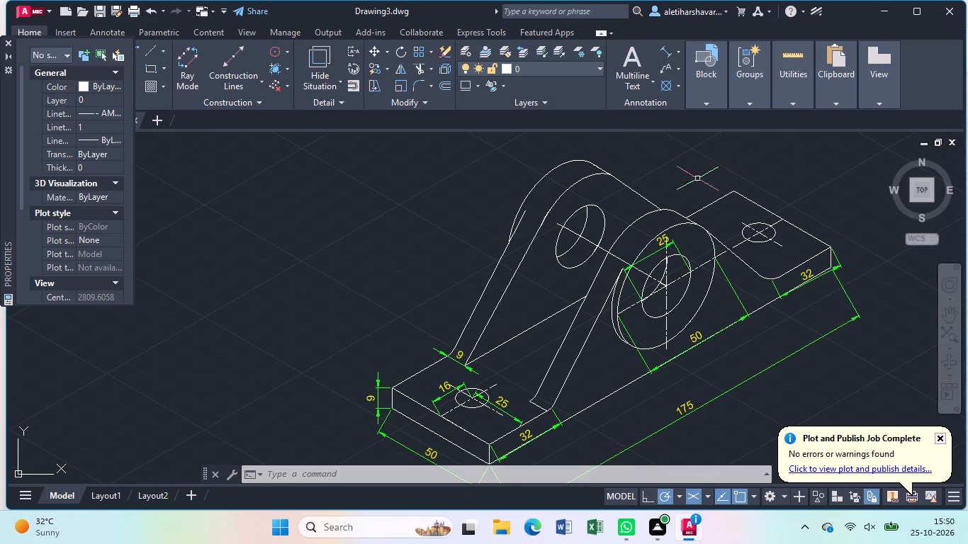
Add an aligned dimension across both inclined supports, from the rear one's back edge to the front one's front edge, with text overridden as 50.
click(670, 48)
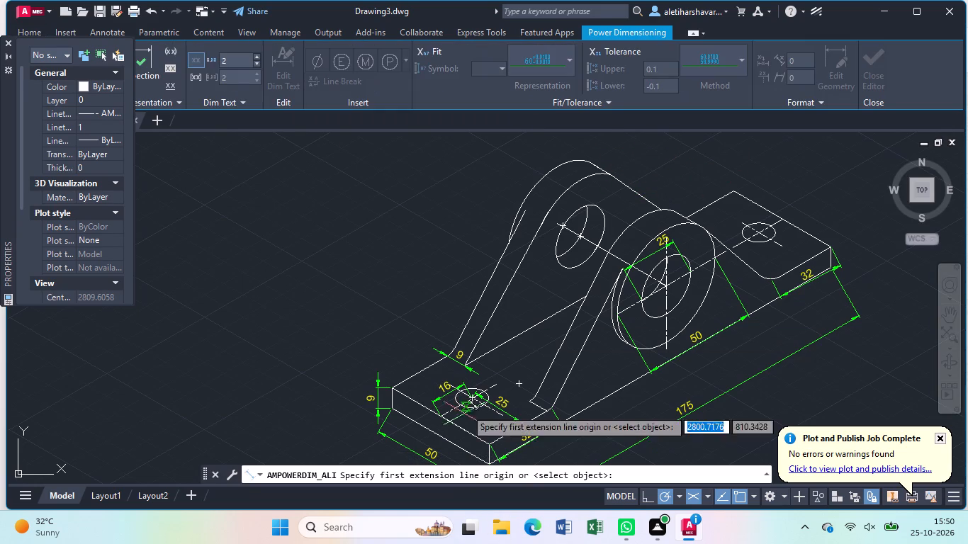
click(487, 281)
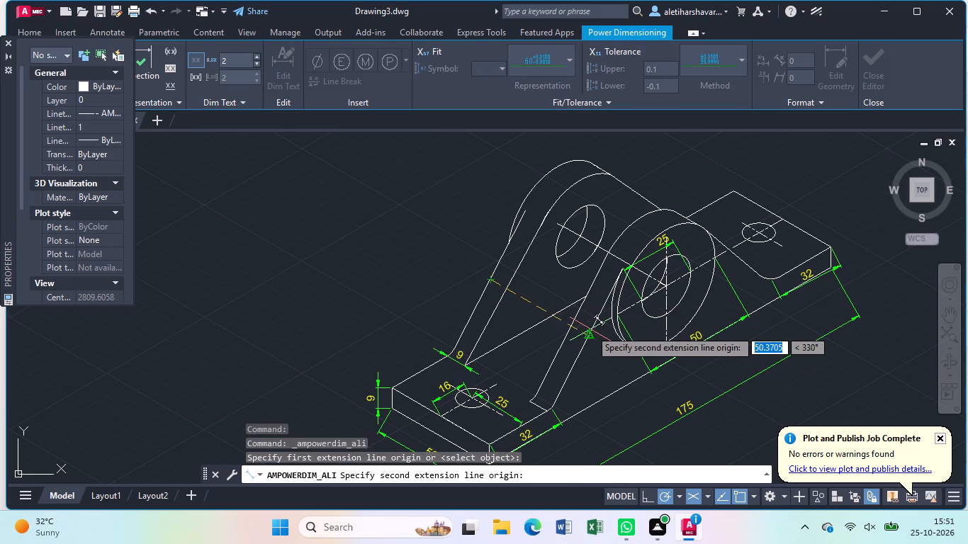
click(593, 334)
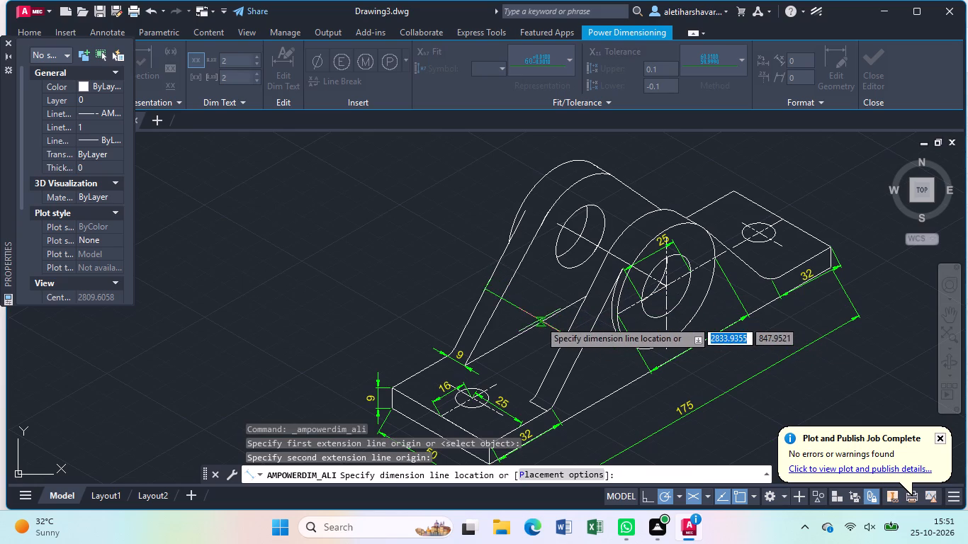
click(536, 320)
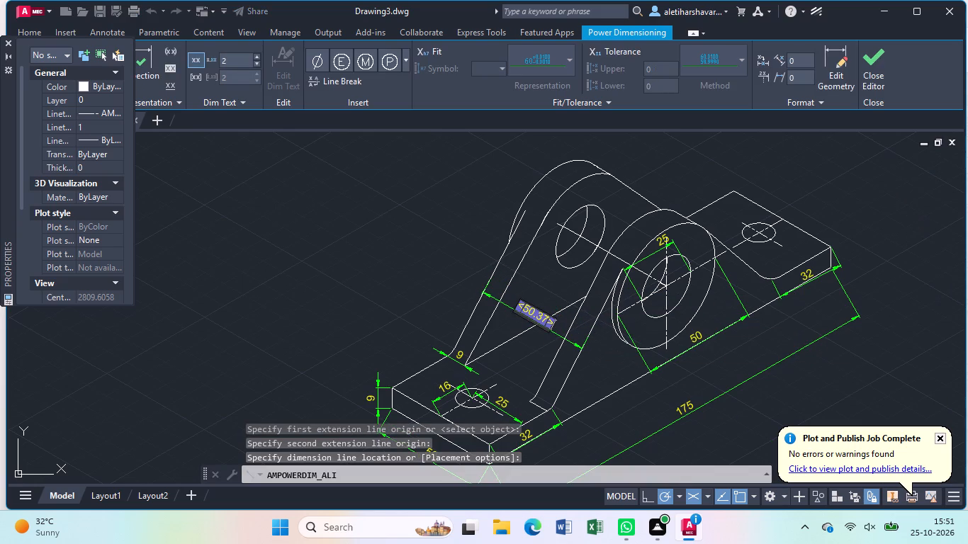
key(BackSpace)
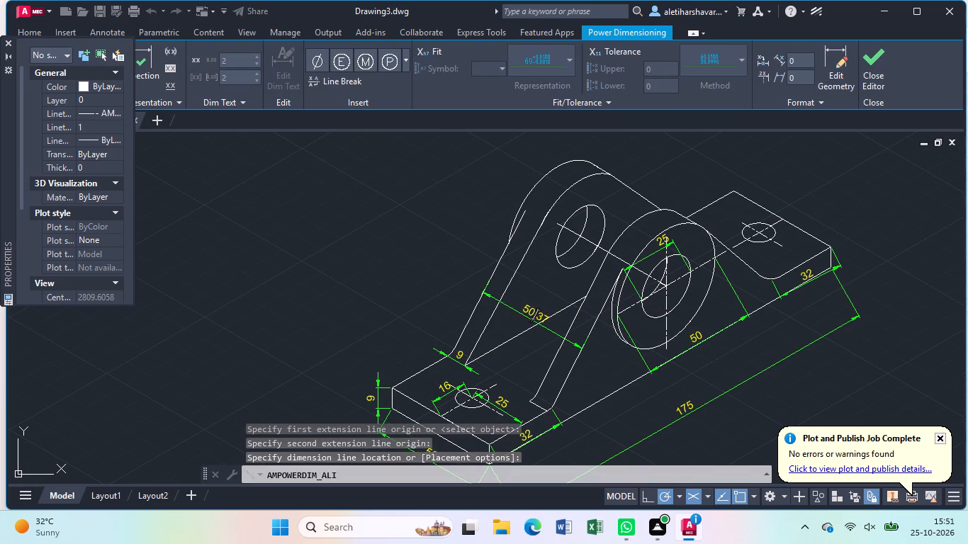
text(50)
key(Return)
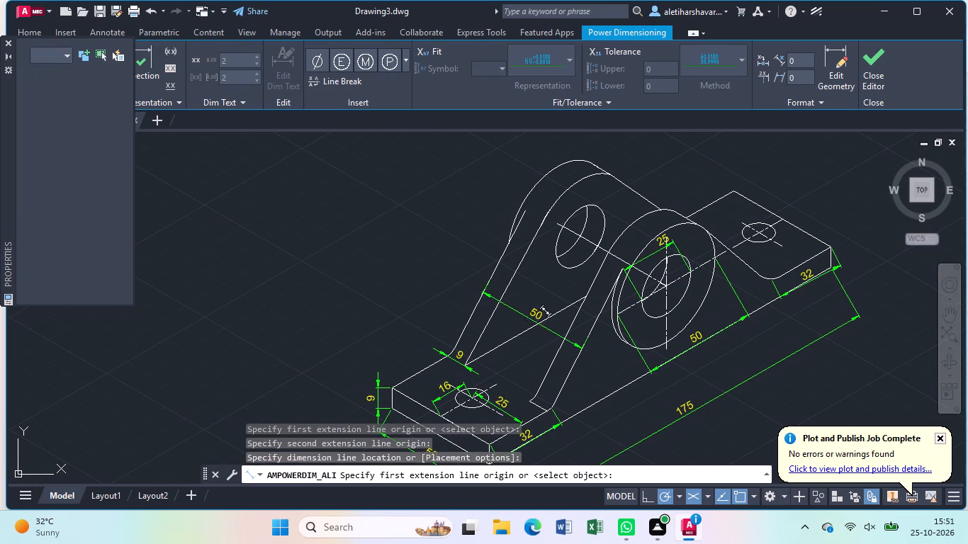
Add an aligned thickness dimension on the rear inclined support, with its text centred above the dimension line and overridden as 9.
click(483, 293)
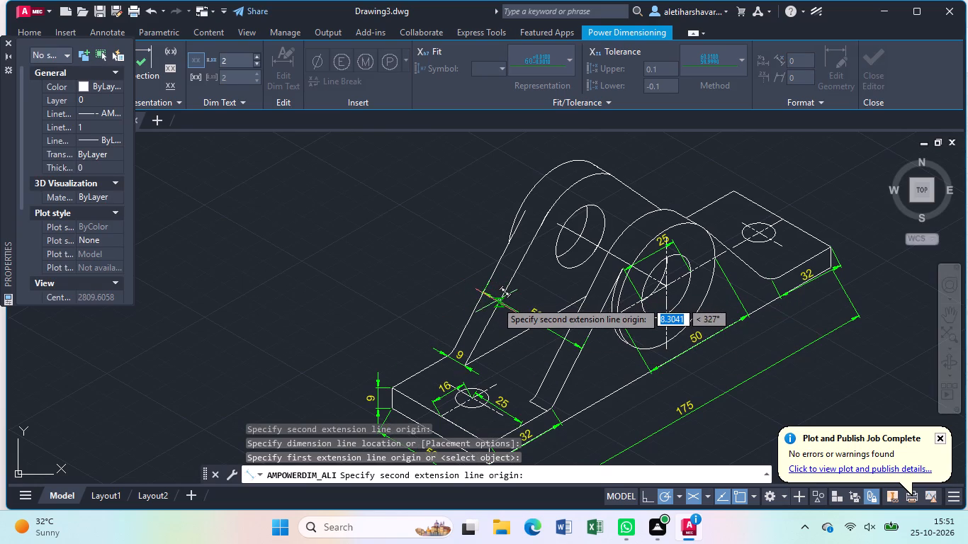
click(497, 301)
click(497, 290)
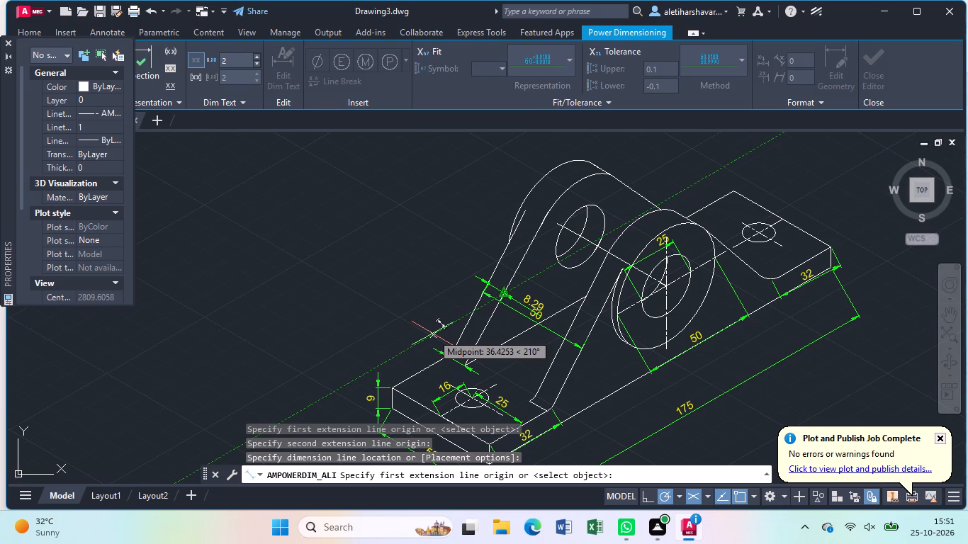
key(Escape)
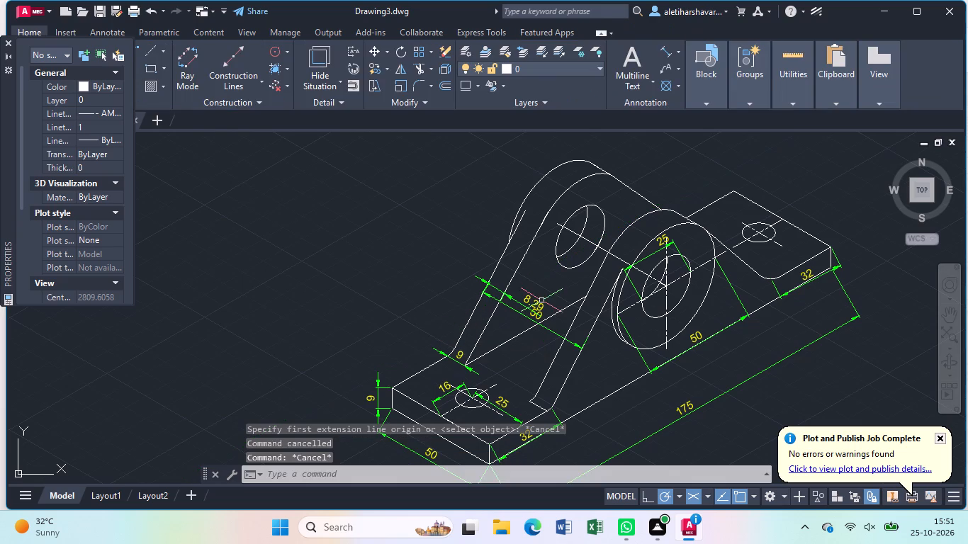
click(539, 305)
click(533, 301)
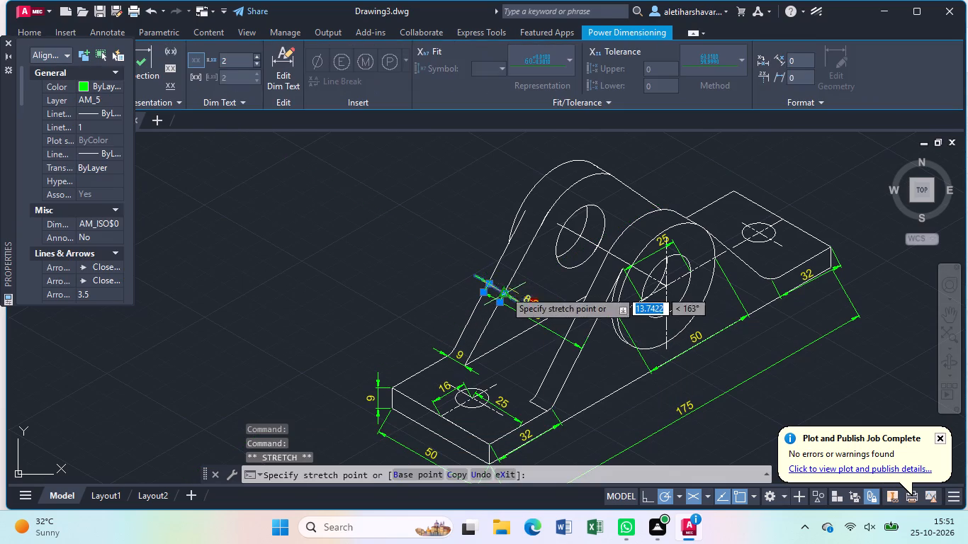
click(502, 287)
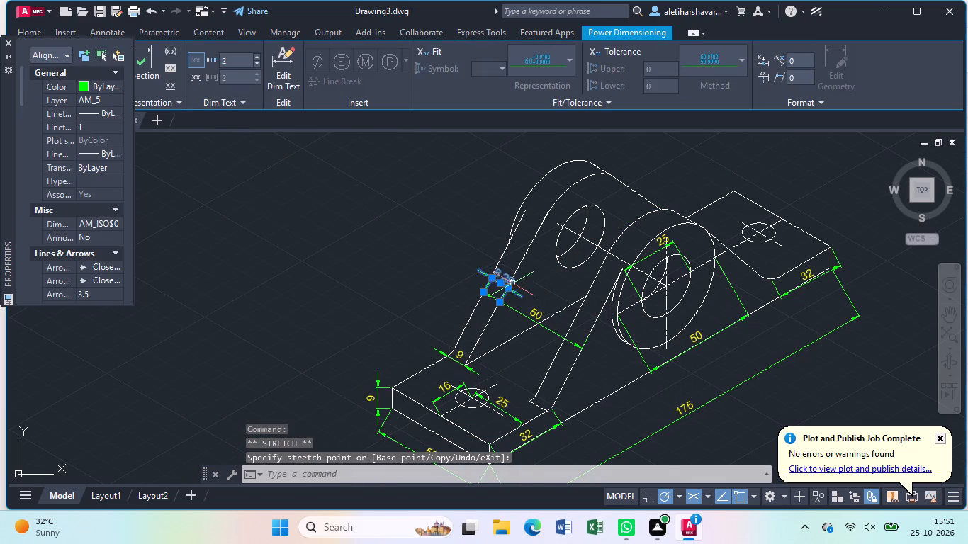
click(278, 60)
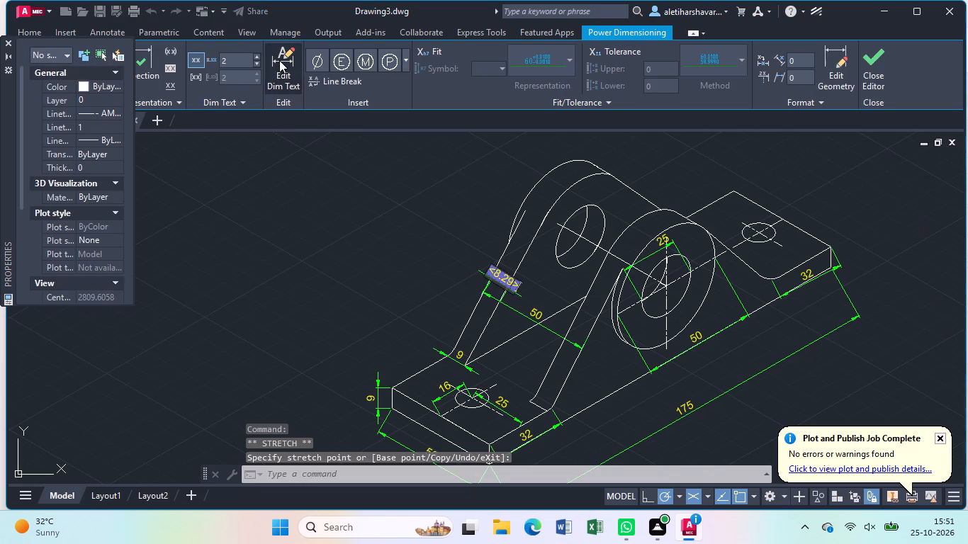
key(BackSpace)
key(9)
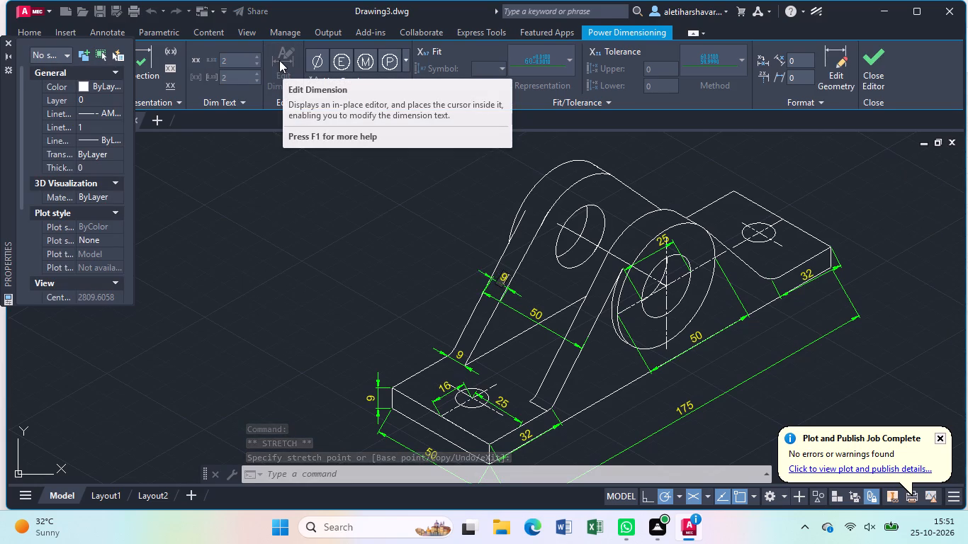
key(Return)
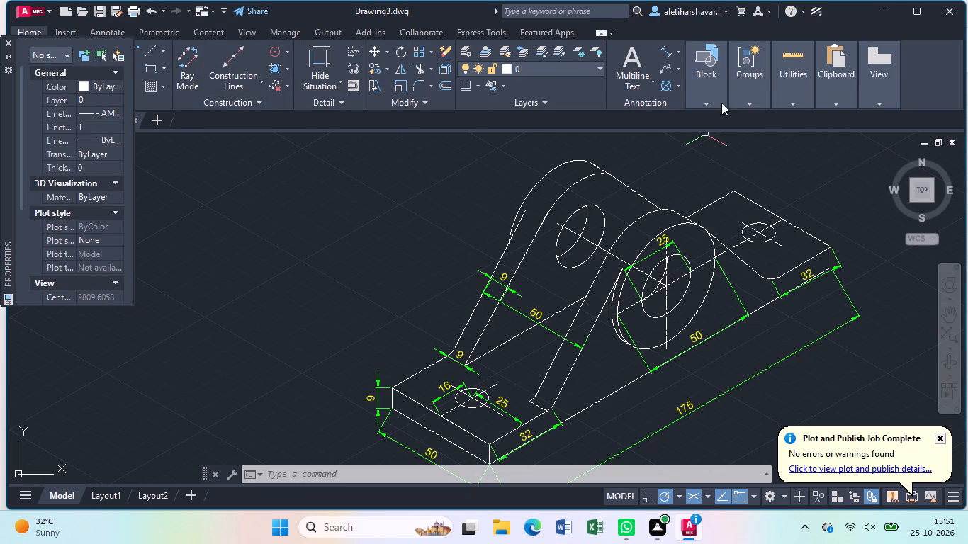
Add an aligned dimension for the gap between the rear and front inclined supports, with its text overridden as 32.
click(669, 52)
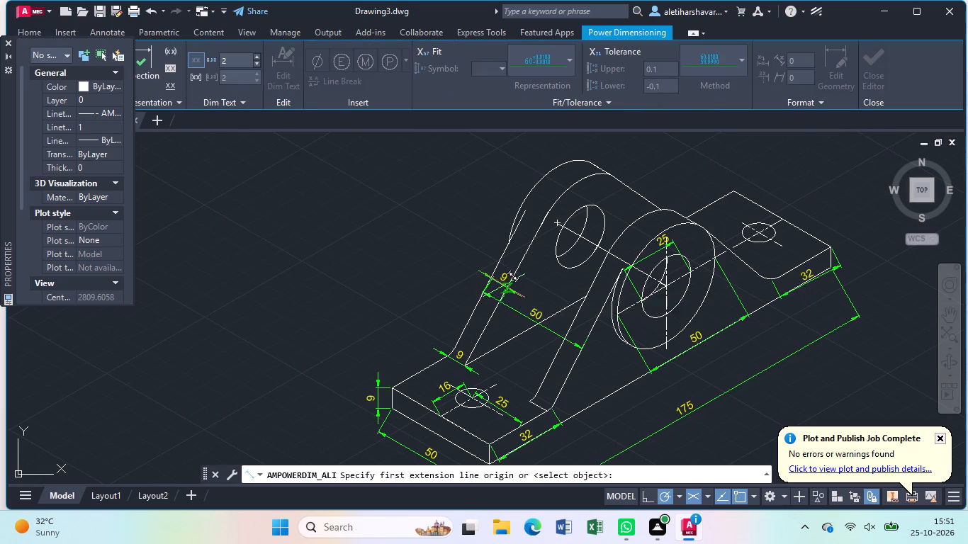
click(504, 285)
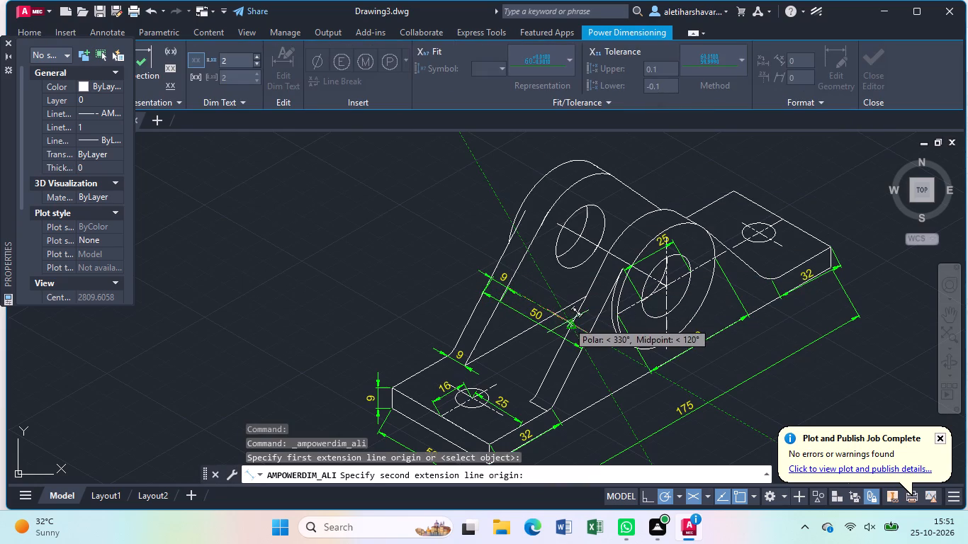
click(571, 324)
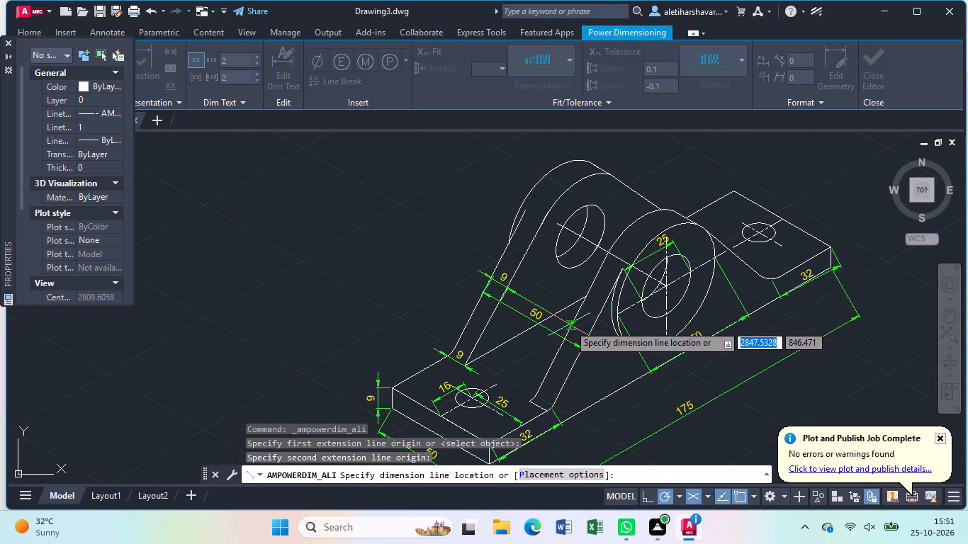
click(569, 324)
key(BackSpace)
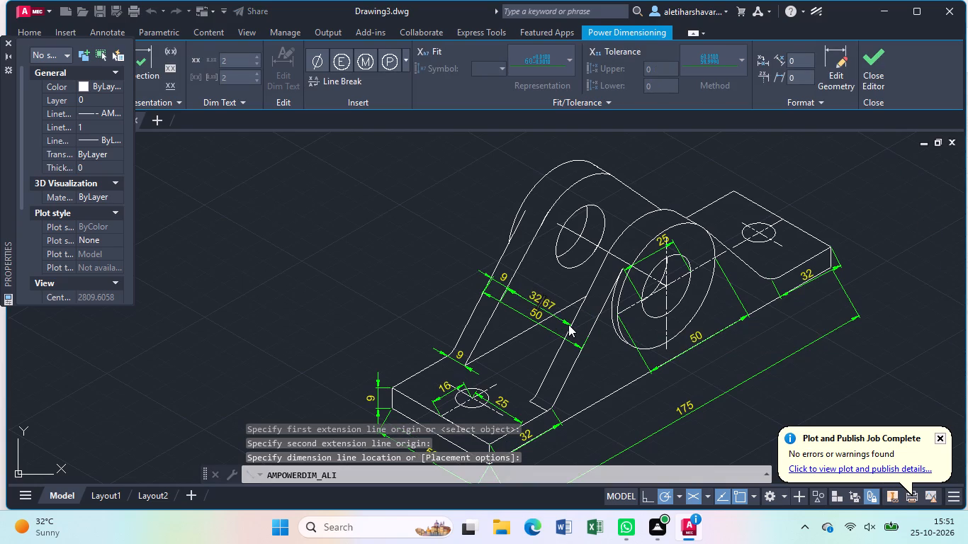
text(32)
key(Return)
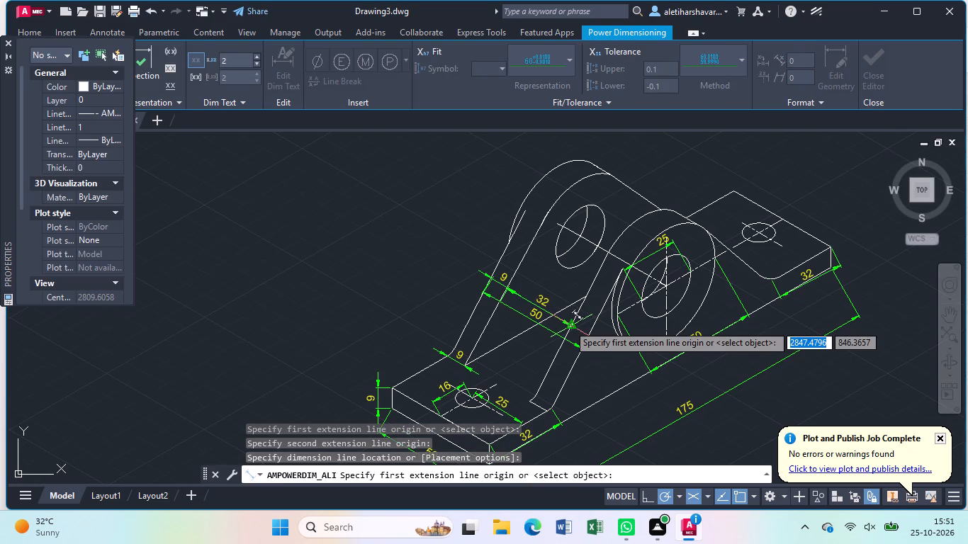
Add an aligned thickness dimension on the front inclined support, with its text moved above the dimension line and overridden as 9.
click(568, 324)
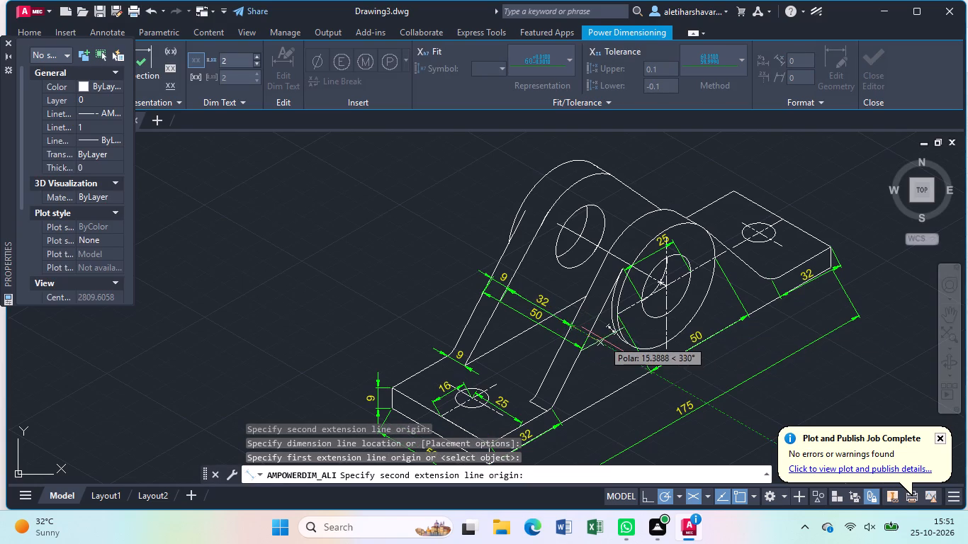
click(590, 334)
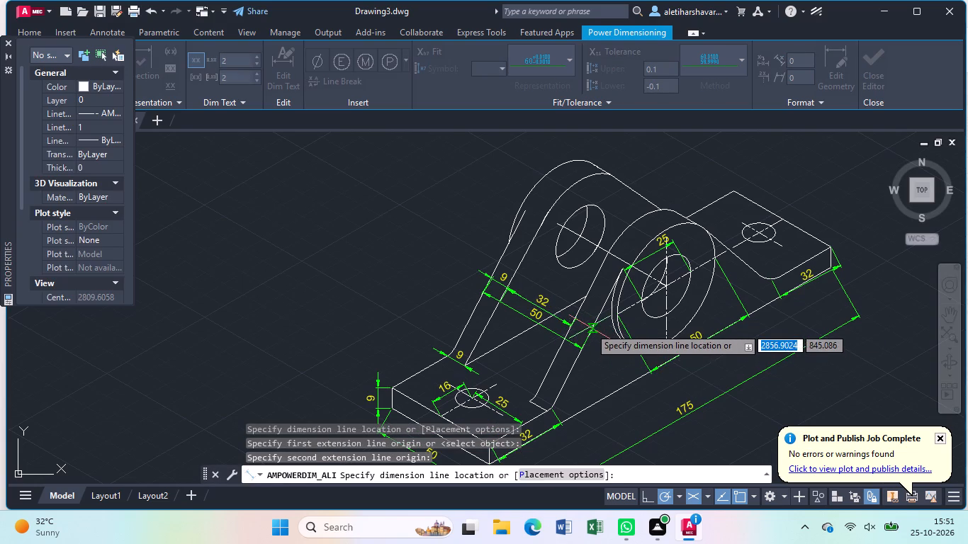
click(584, 334)
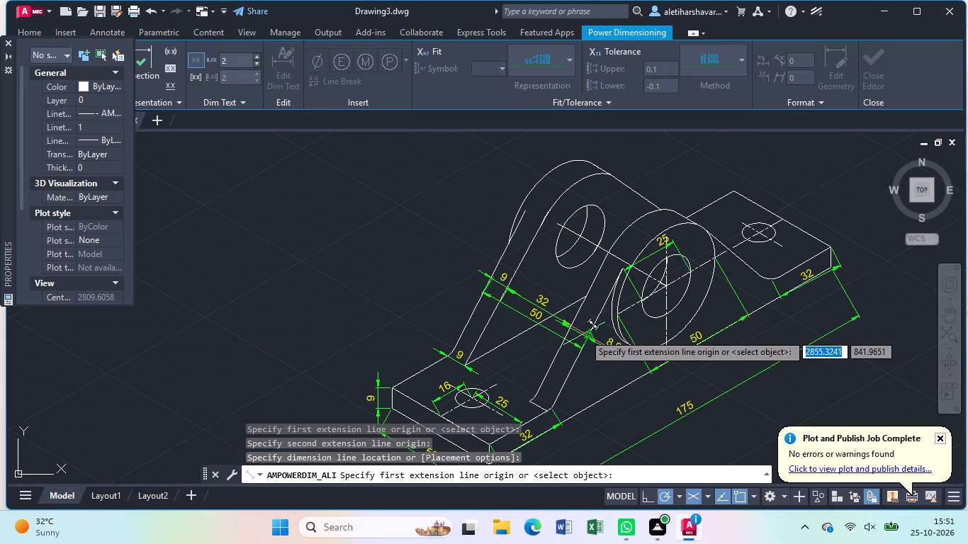
key(Escape)
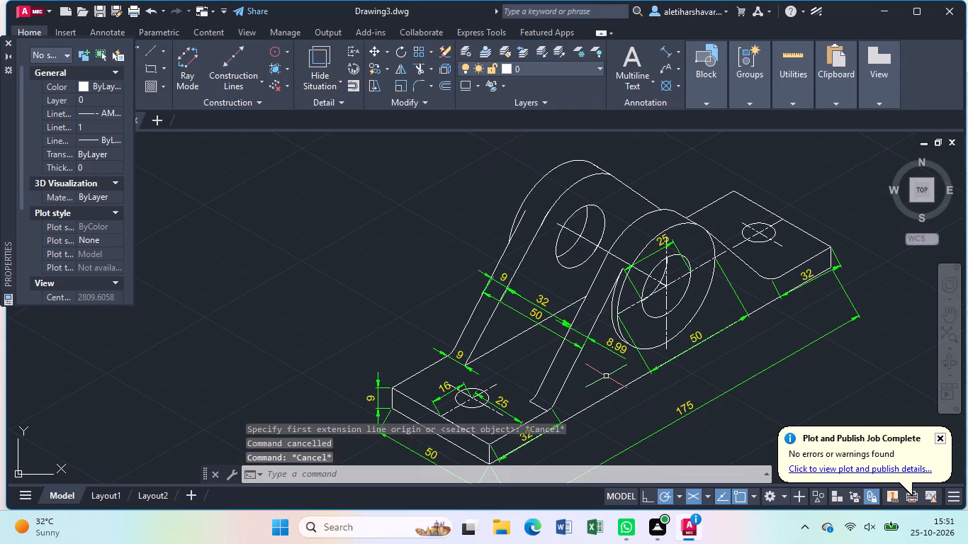
click(626, 351)
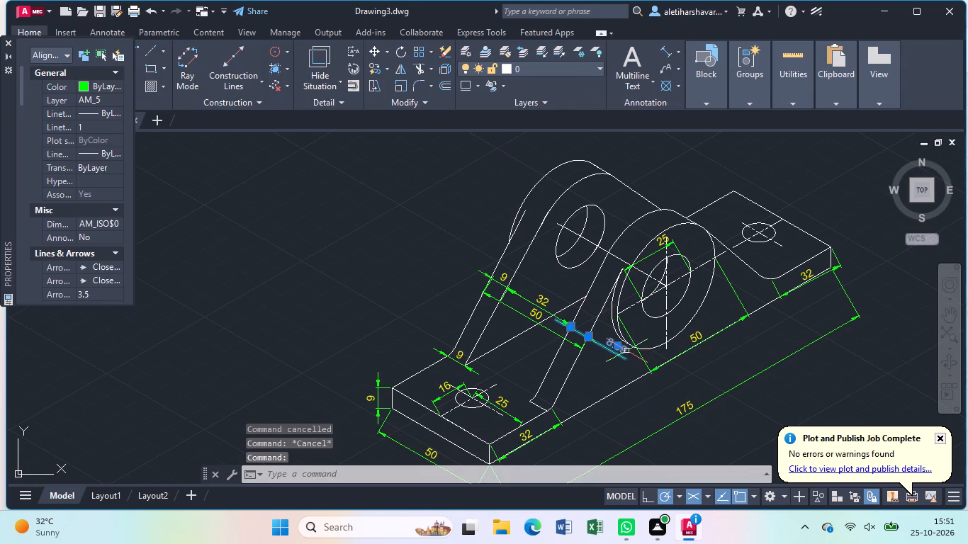
click(615, 346)
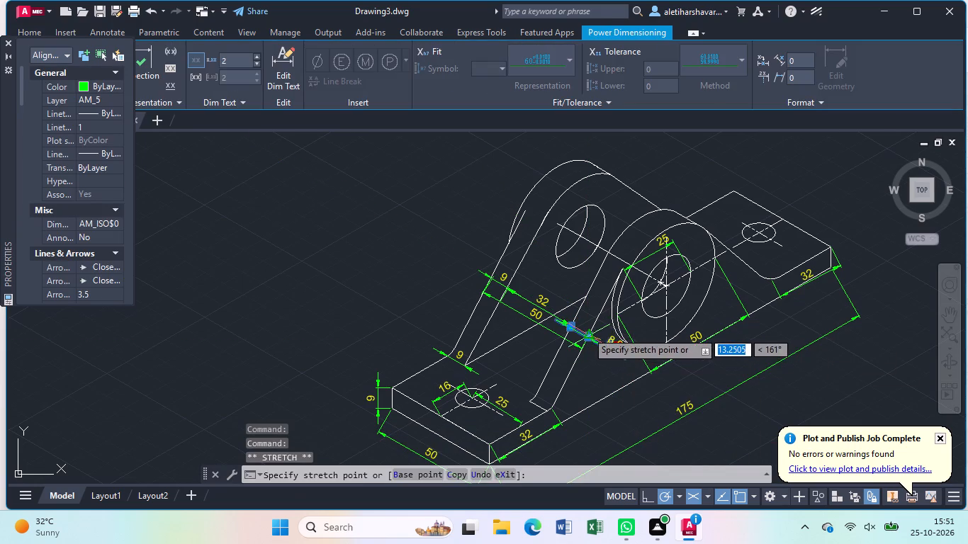
click(584, 324)
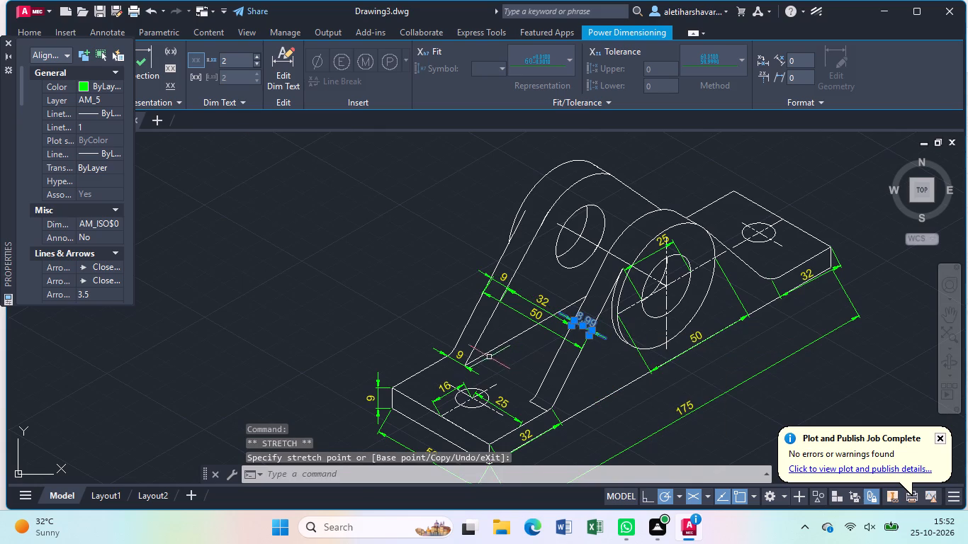
click(281, 64)
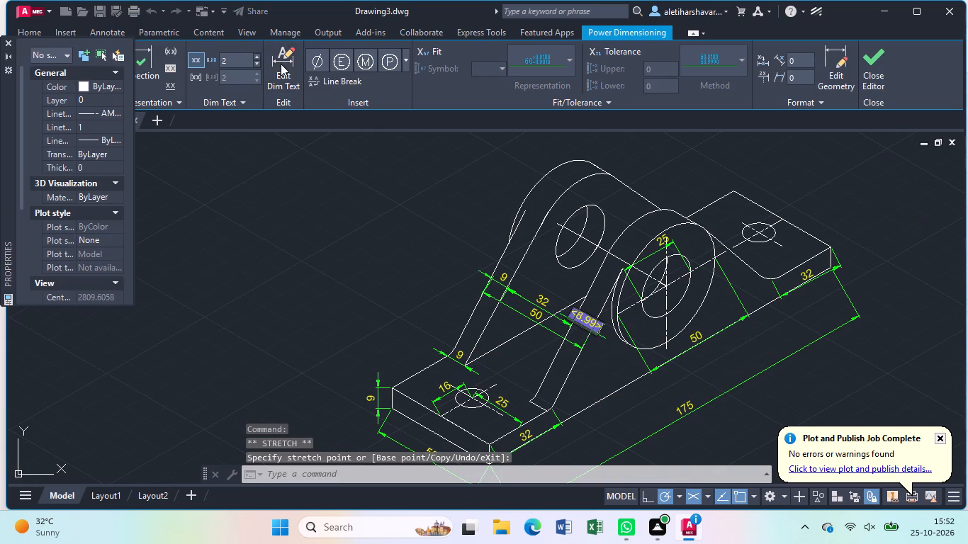
key(BackSpace)
key(9)
key(Return)
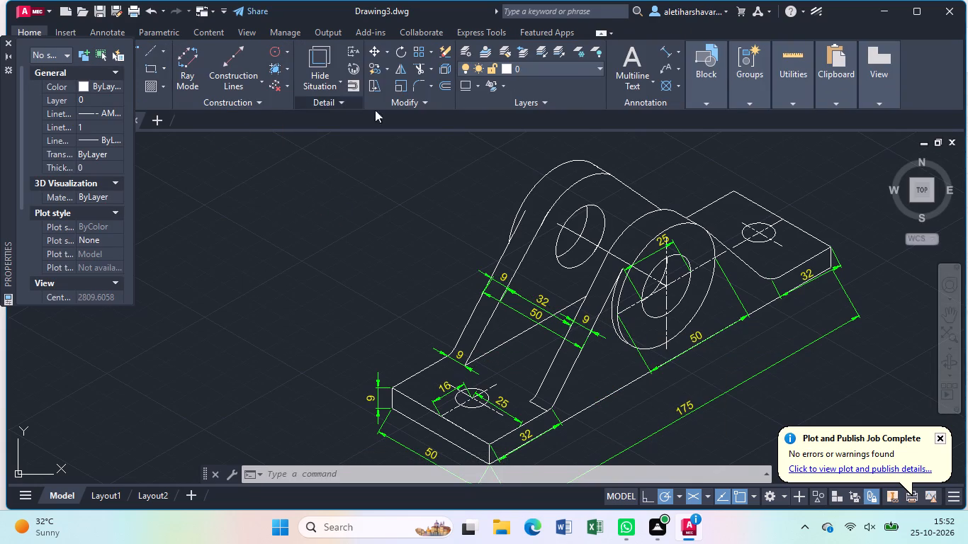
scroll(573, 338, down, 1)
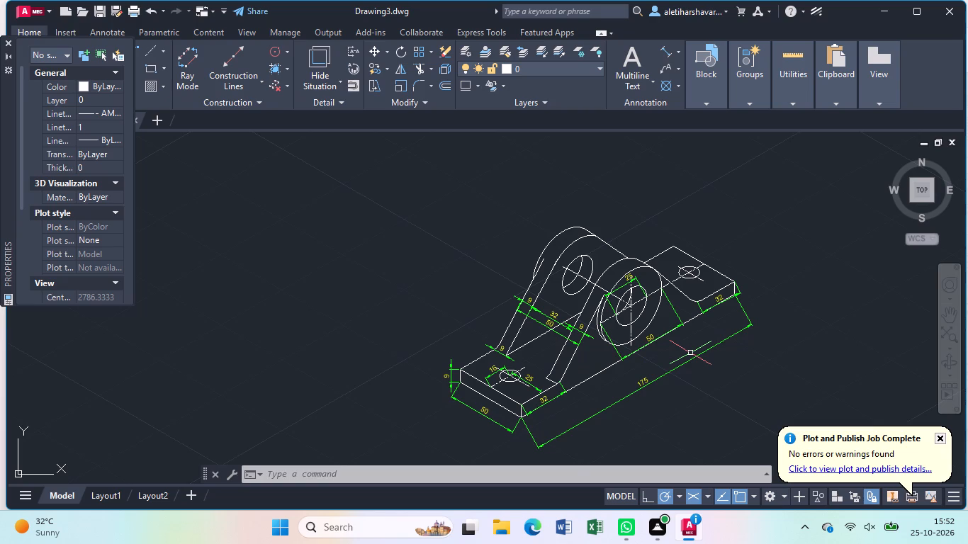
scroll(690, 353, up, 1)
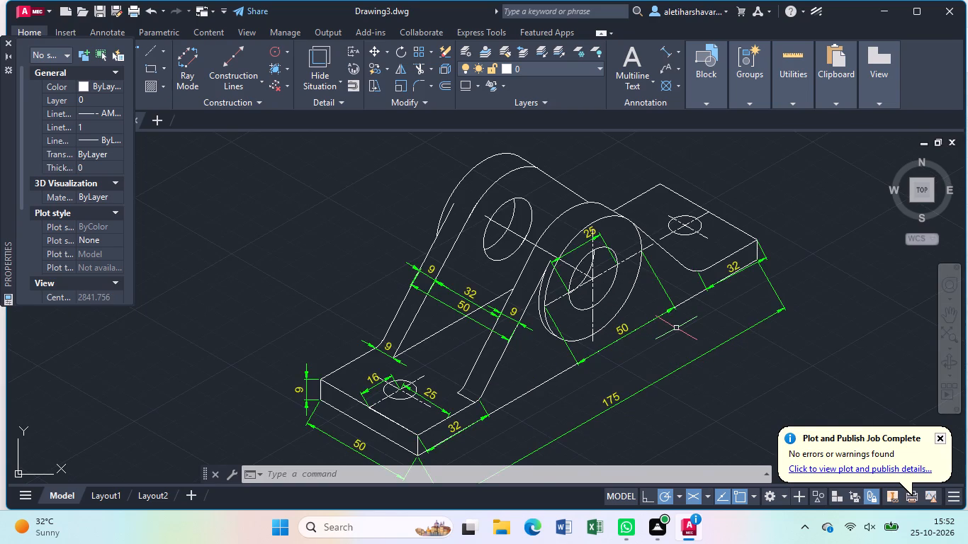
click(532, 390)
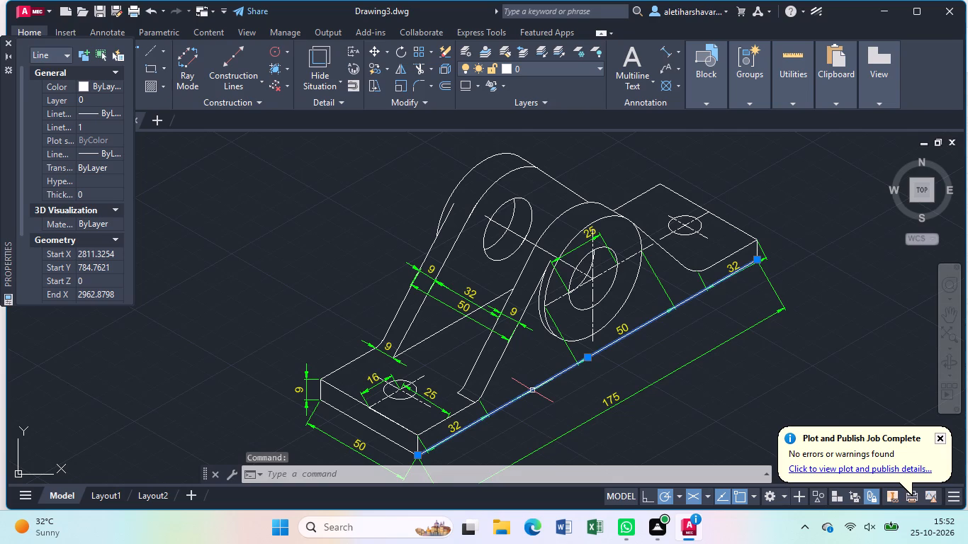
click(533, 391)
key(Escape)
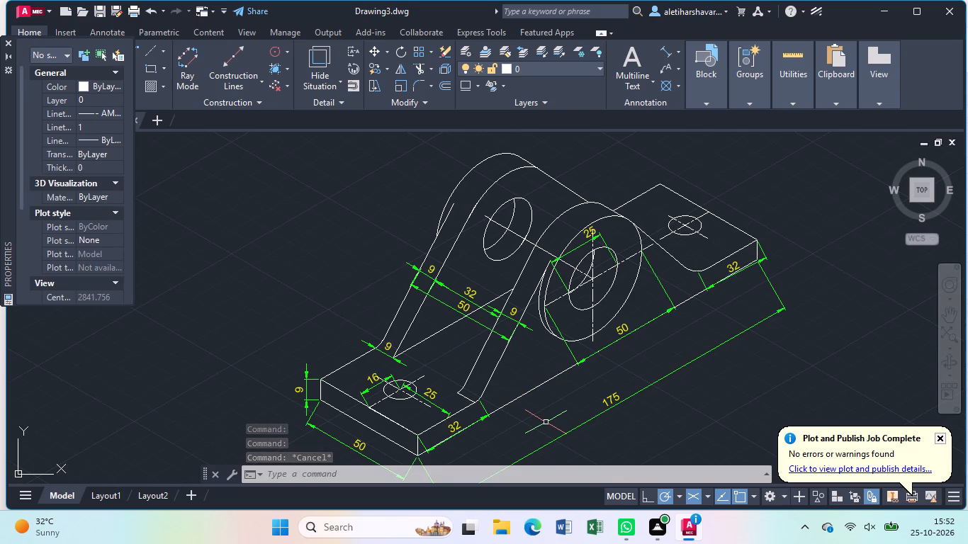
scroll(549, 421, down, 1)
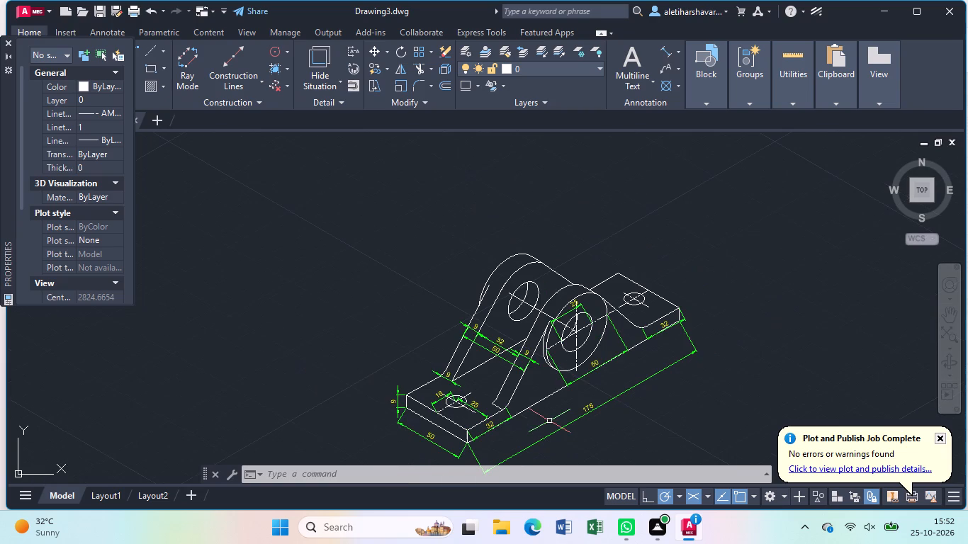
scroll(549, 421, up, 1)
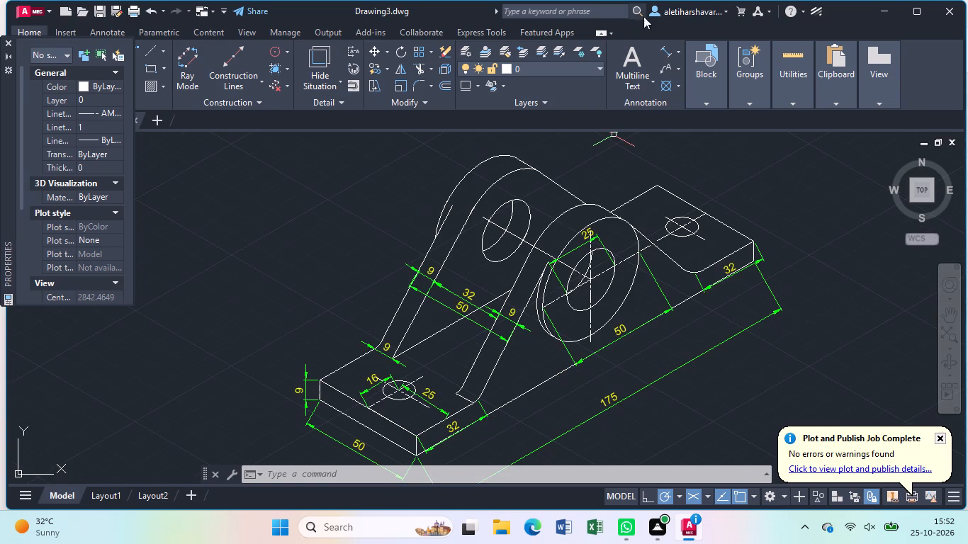
Add an aligned dimension across the far base hole along its centre line, placed just in front of the hole.
click(667, 50)
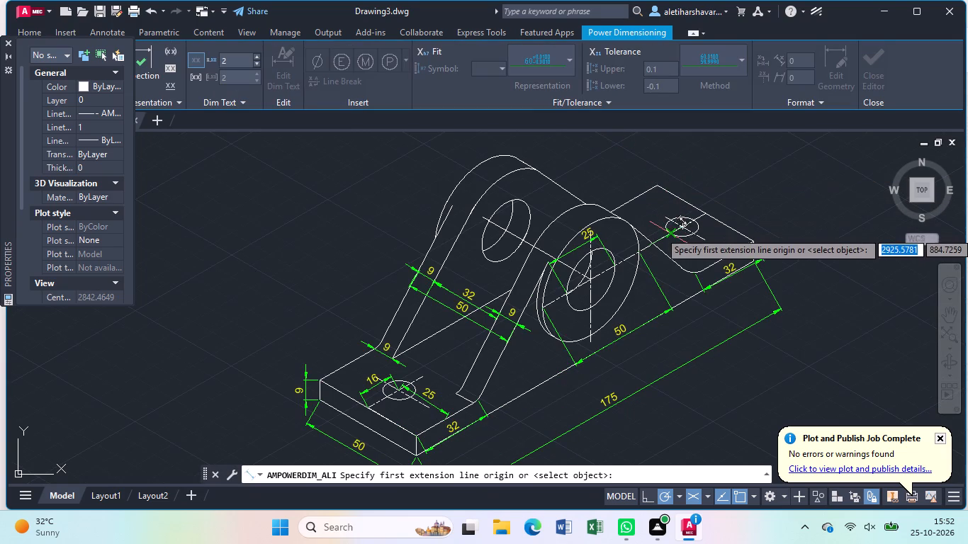
click(675, 234)
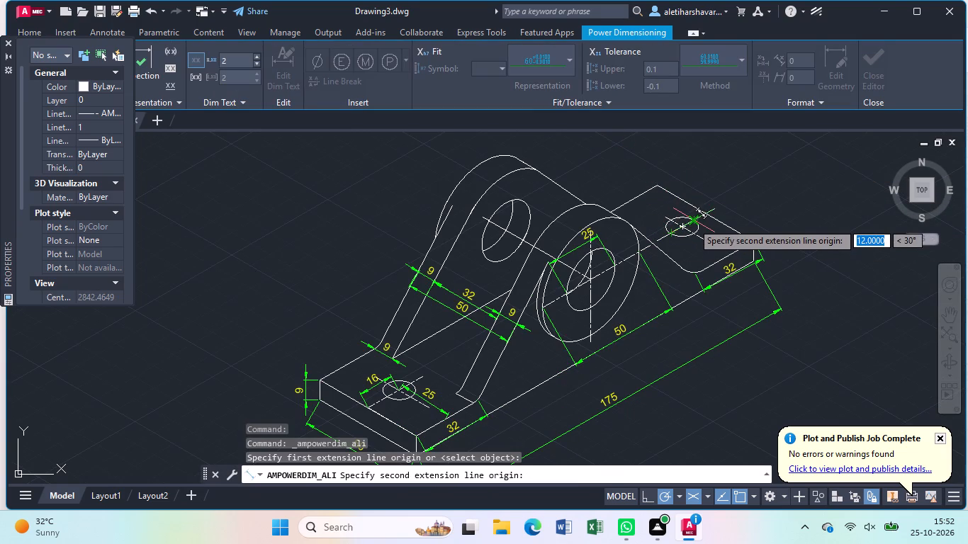
click(692, 222)
click(712, 232)
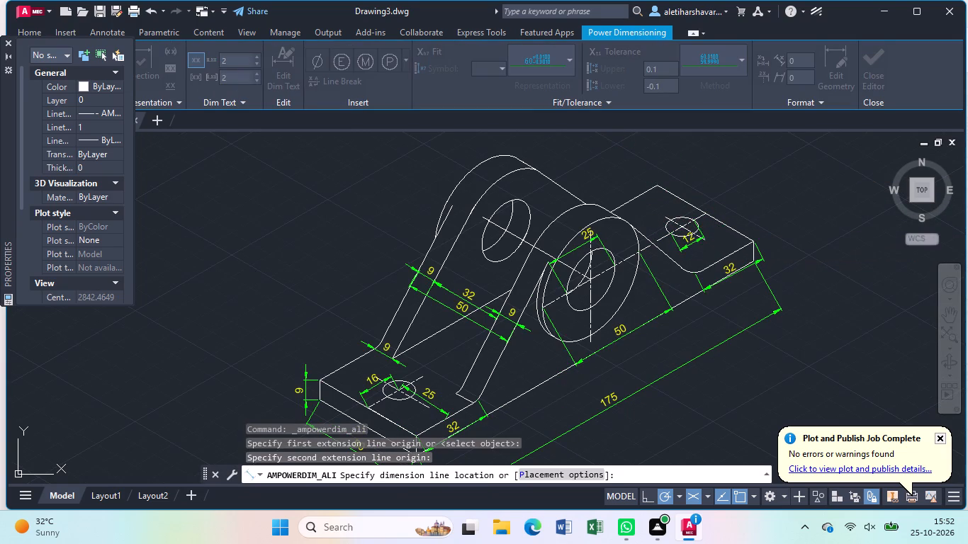
key(Return)
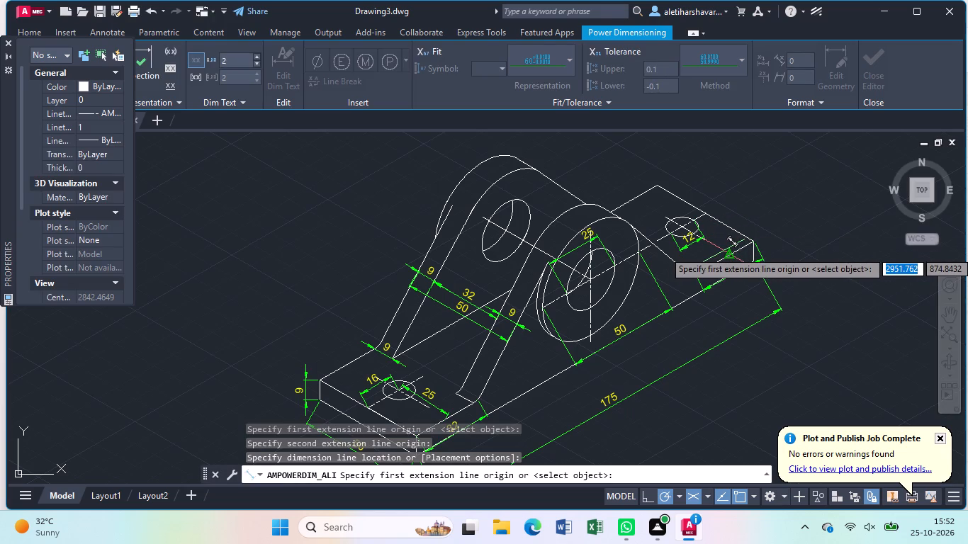
key(Escape)
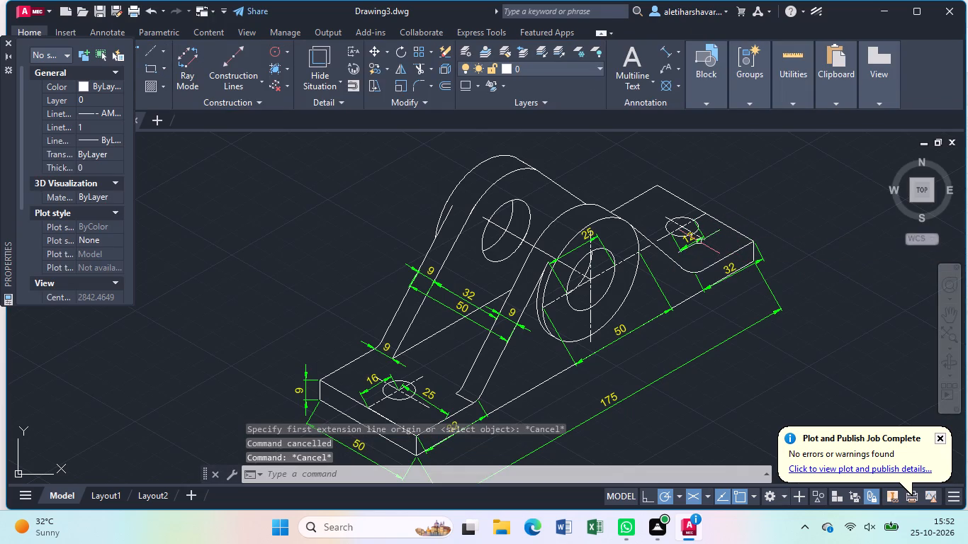
Move the far base hole's dimension farther from the hole and centre its text along the dimension line.
click(697, 242)
click(691, 237)
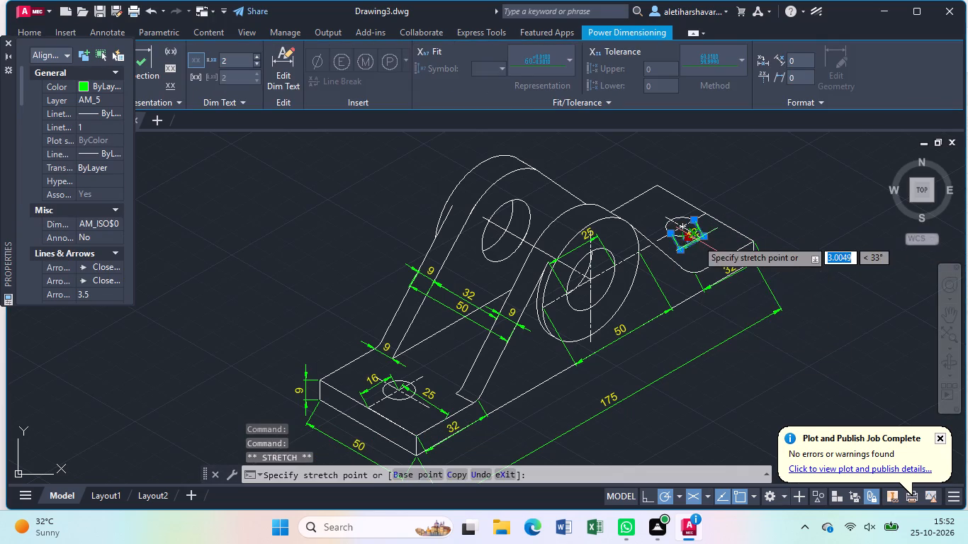
click(709, 246)
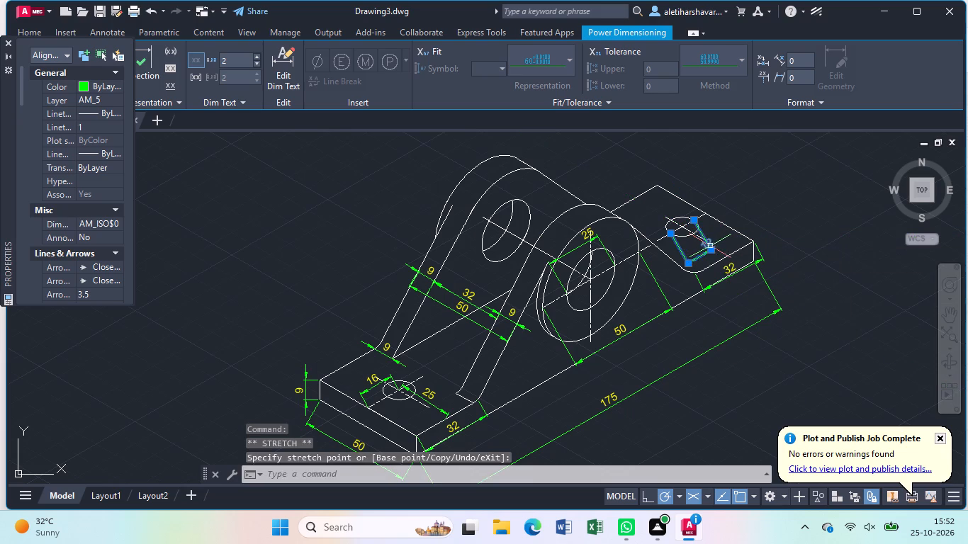
key(Escape)
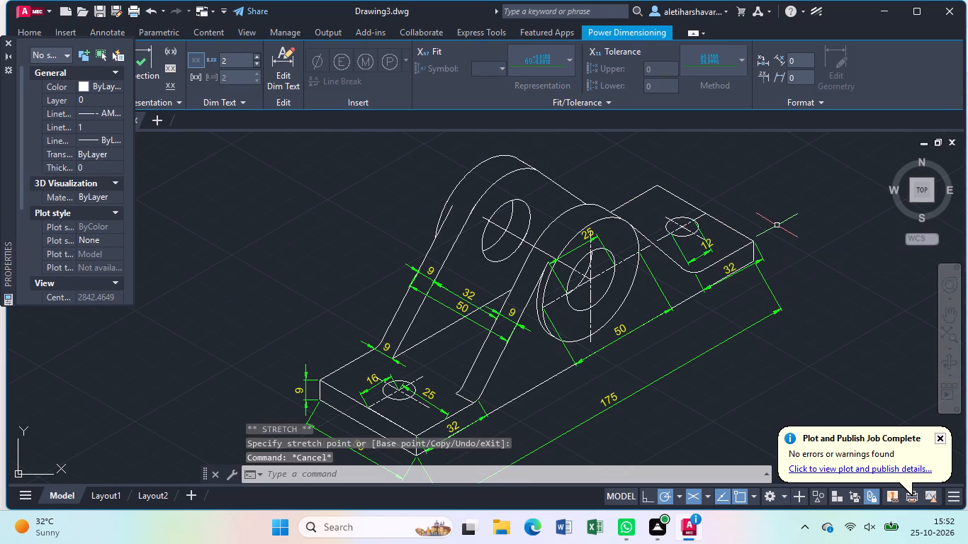
click(706, 245)
click(706, 245)
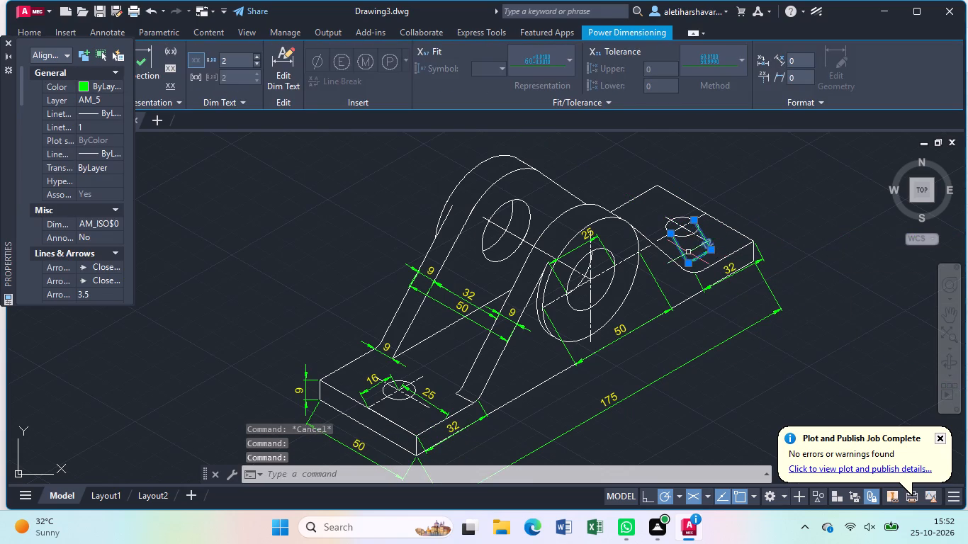
click(712, 251)
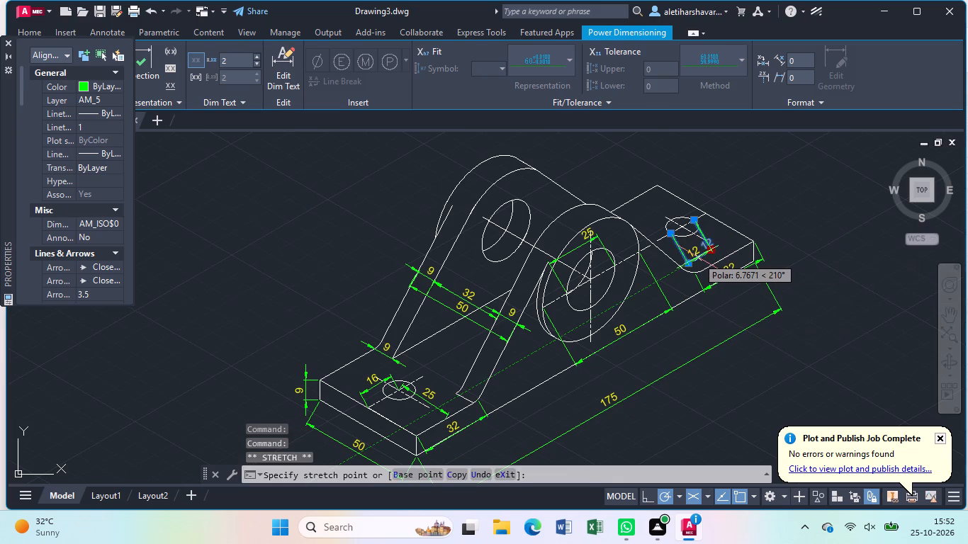
click(699, 256)
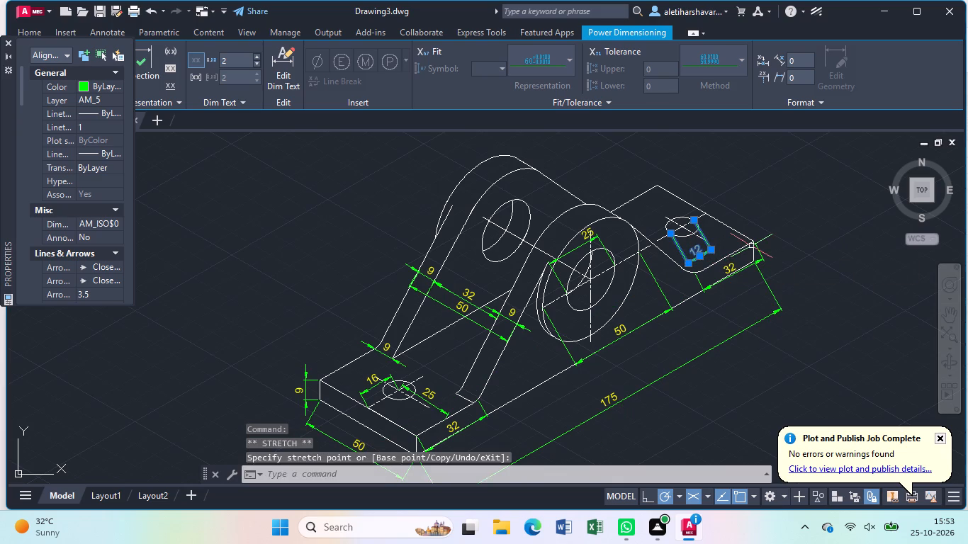
key(Escape)
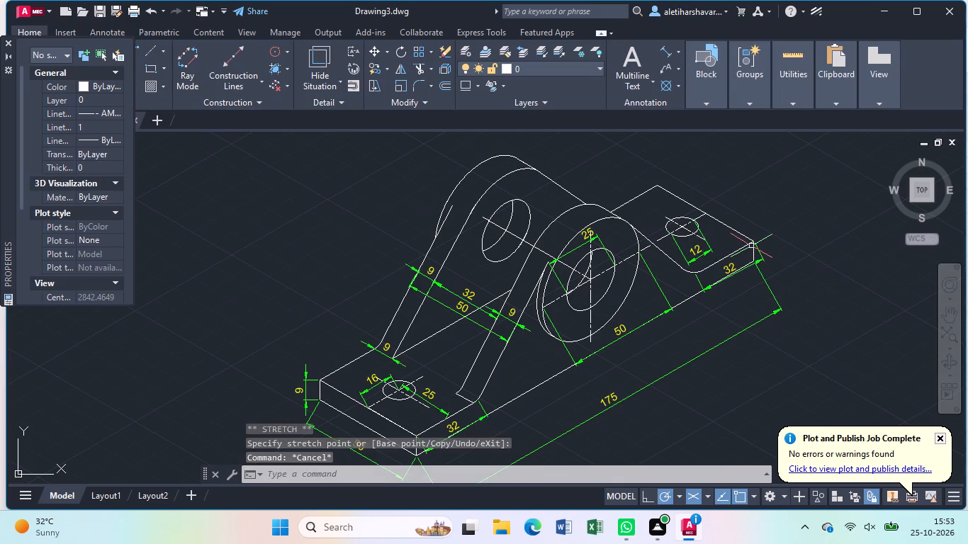
Examine the dimensioned isometric view, both around the near base hole and as a whole.
scroll(751, 249, down, 1)
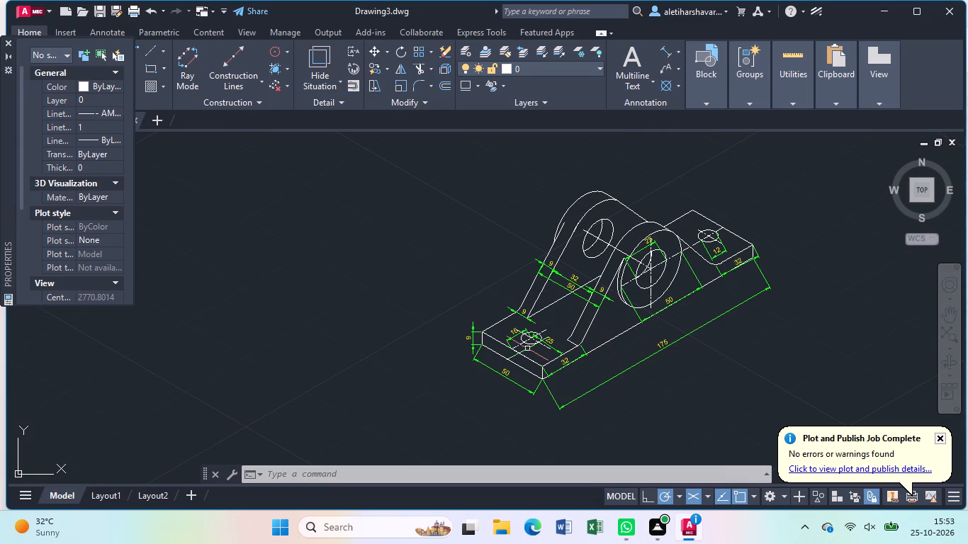
scroll(527, 348, up, 1)
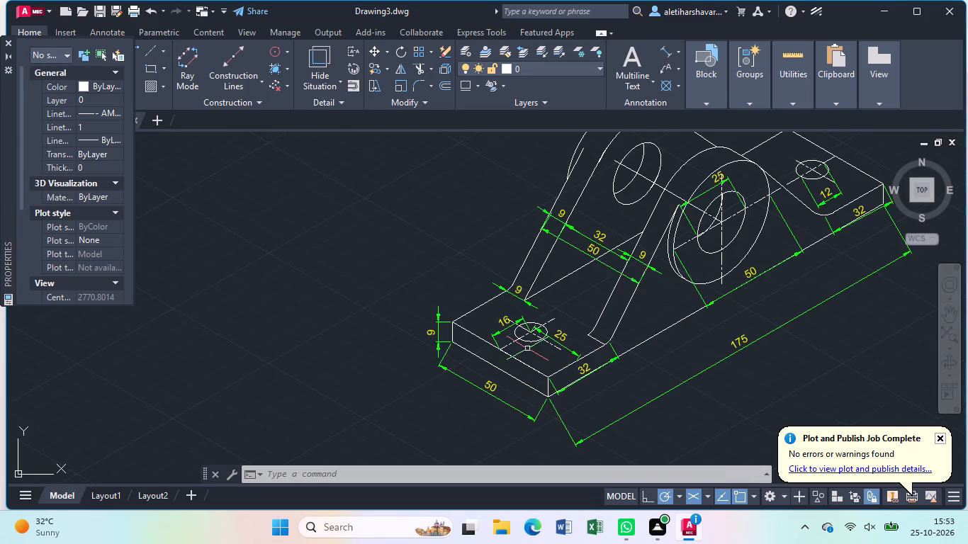
scroll(527, 348, down, 1)
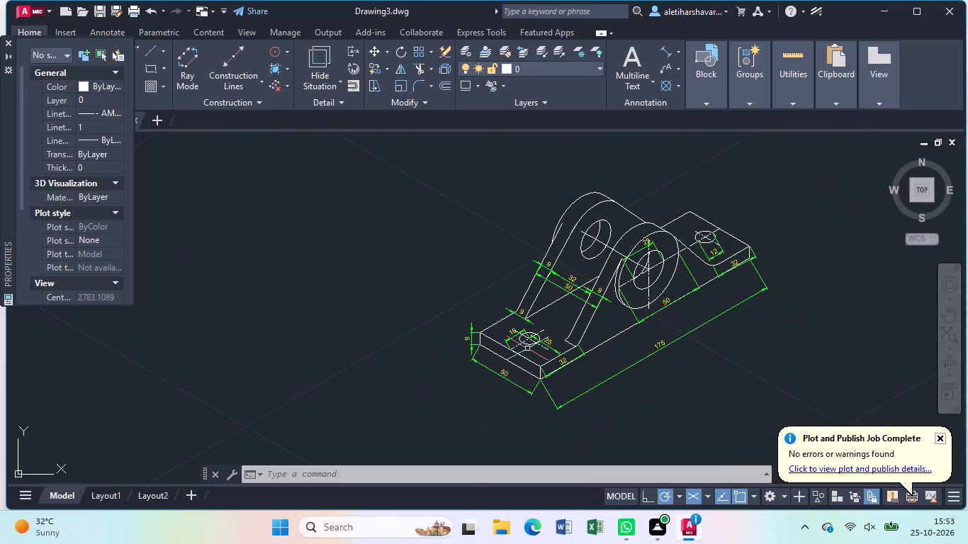
scroll(527, 348, down, 1)
scroll(533, 342, up, 2)
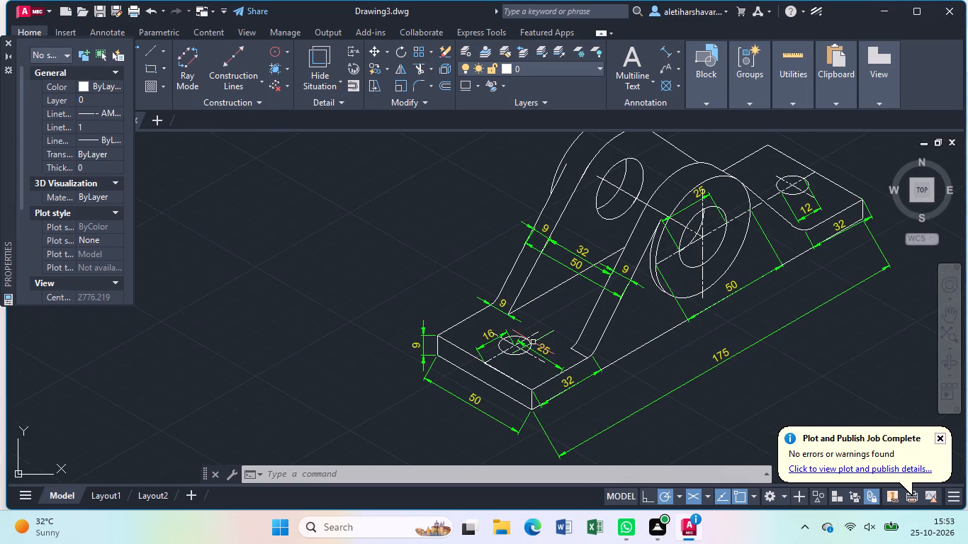
scroll(533, 342, down, 1)
middle_drag(534, 344, 522, 335)
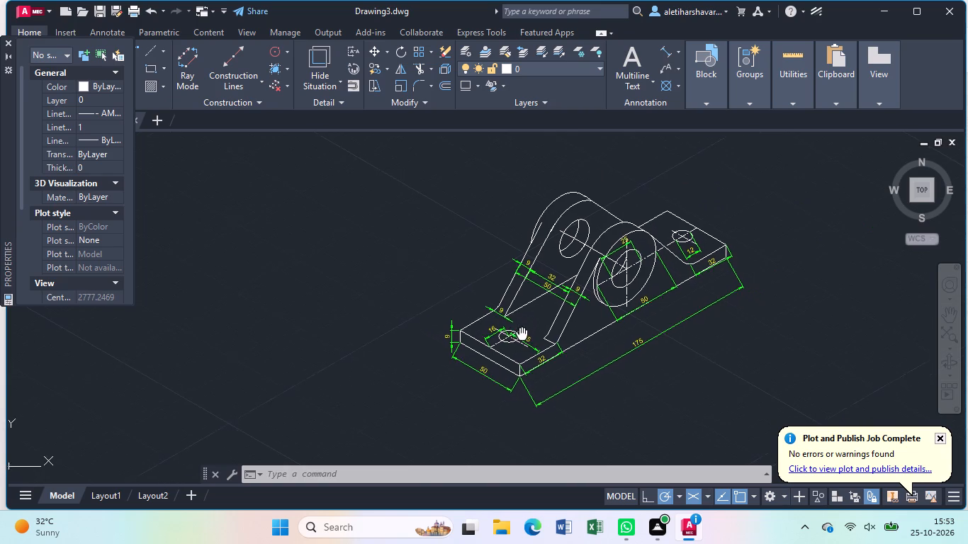
middle_drag(522, 335, 509, 324)
scroll(506, 313, up, 1)
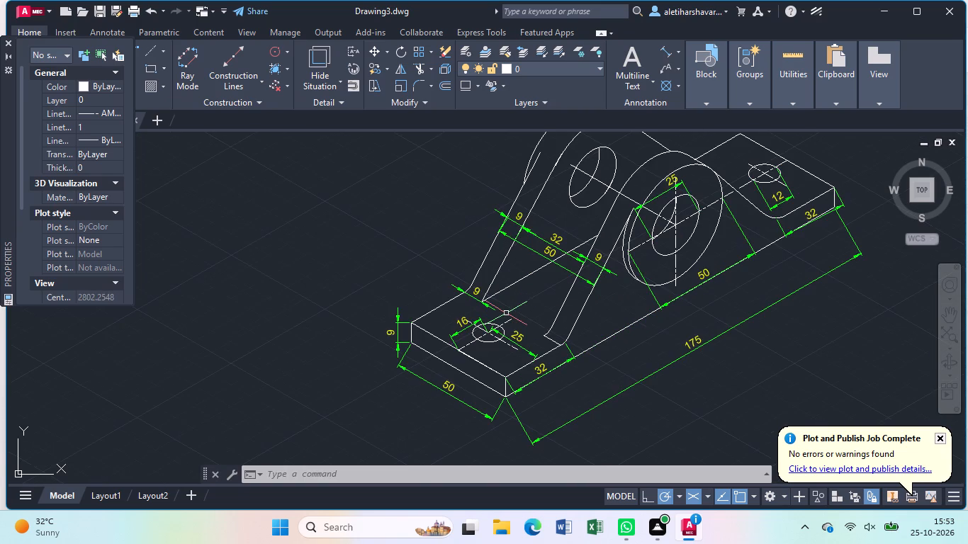
scroll(506, 313, down, 1)
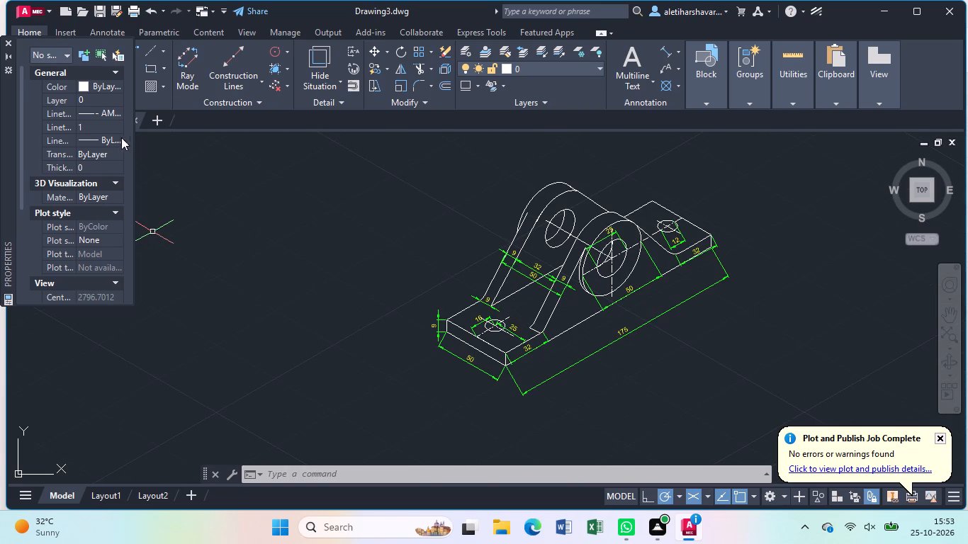
Set the current linetype to ByLayer and close the object properties.
click(112, 110)
click(114, 111)
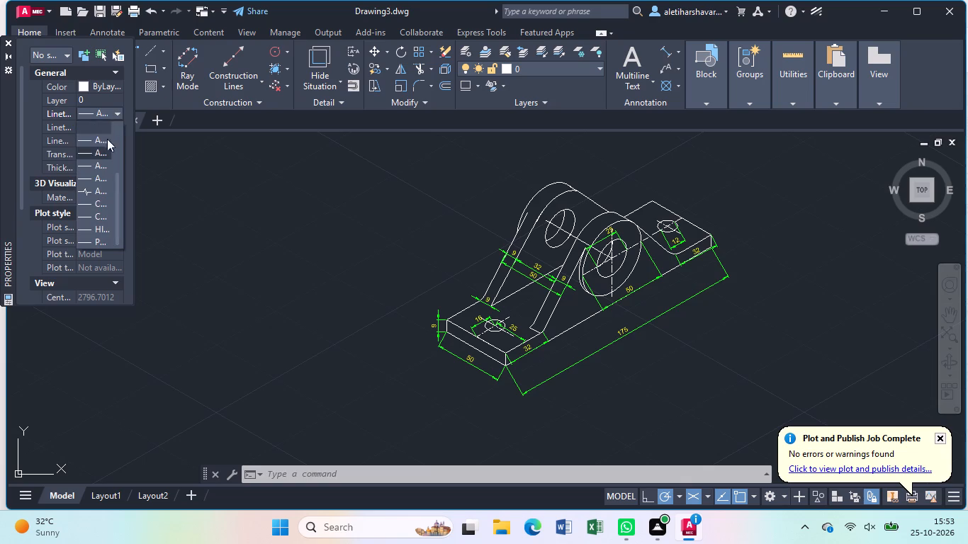
scroll(103, 161, up, 6)
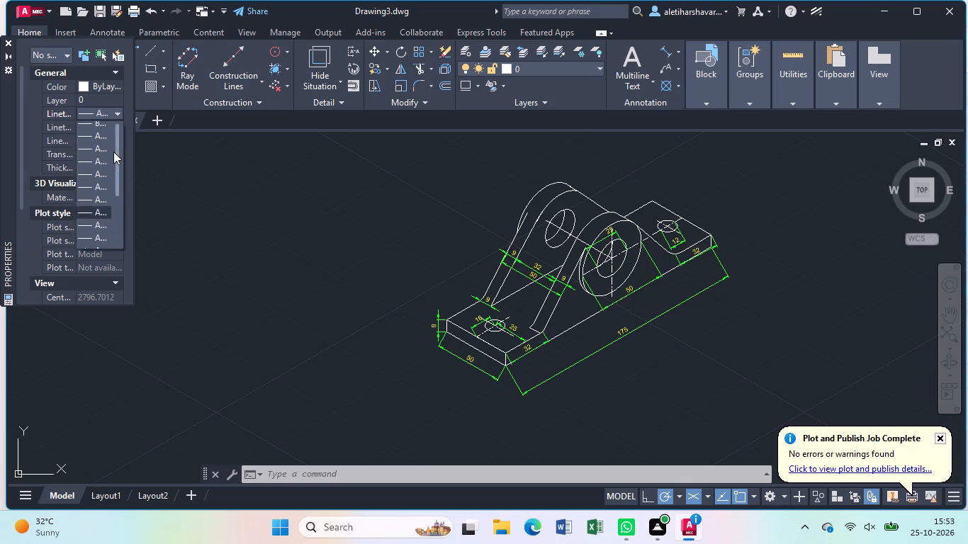
scroll(114, 151, up, 5)
click(111, 128)
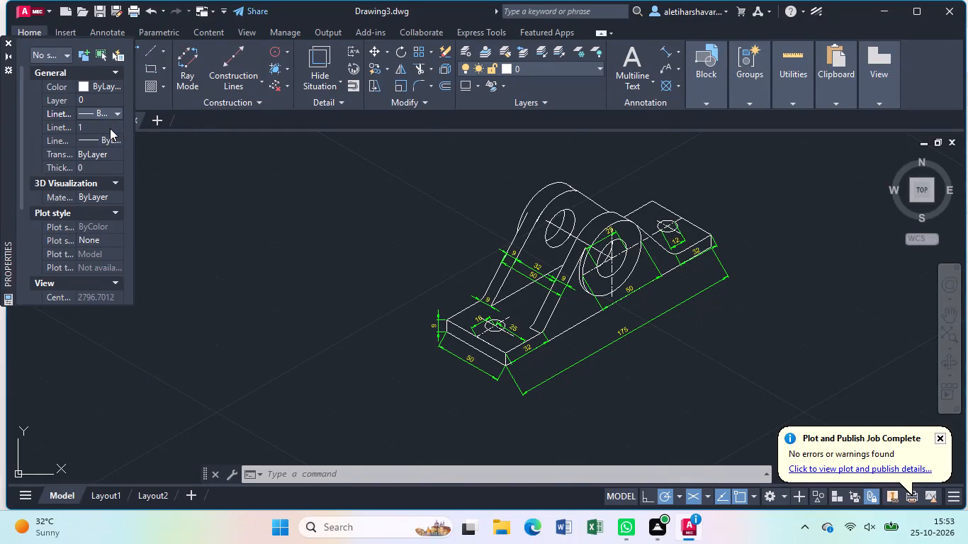
click(5, 42)
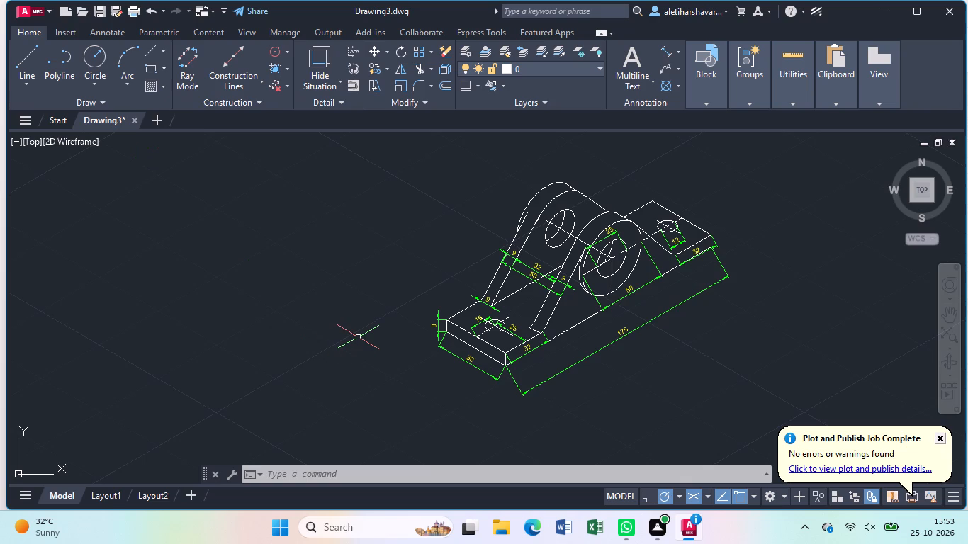
Save the drawing in Documents under the name Double Lug Support Bracket, trimming the pasted description down to that name.
key(ctrl+s)
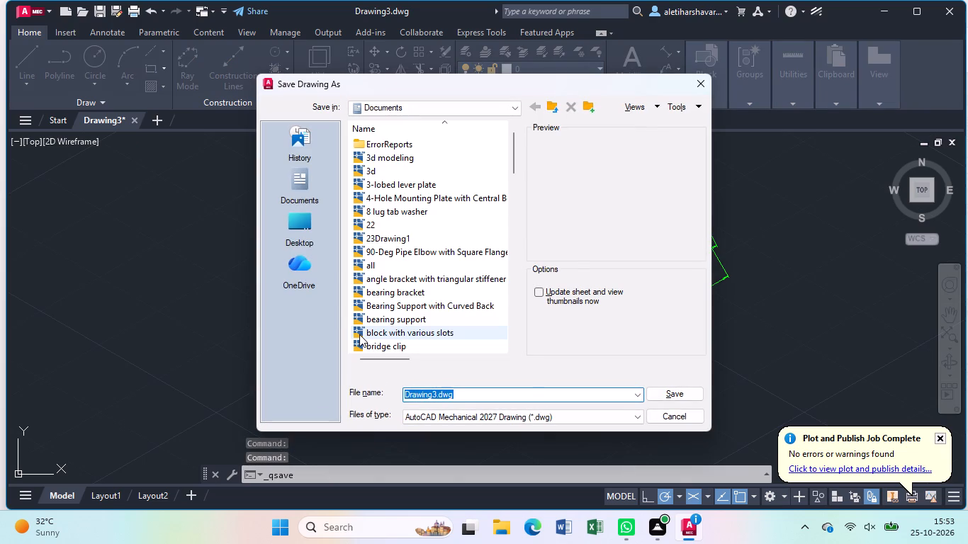
key(BackSpace)
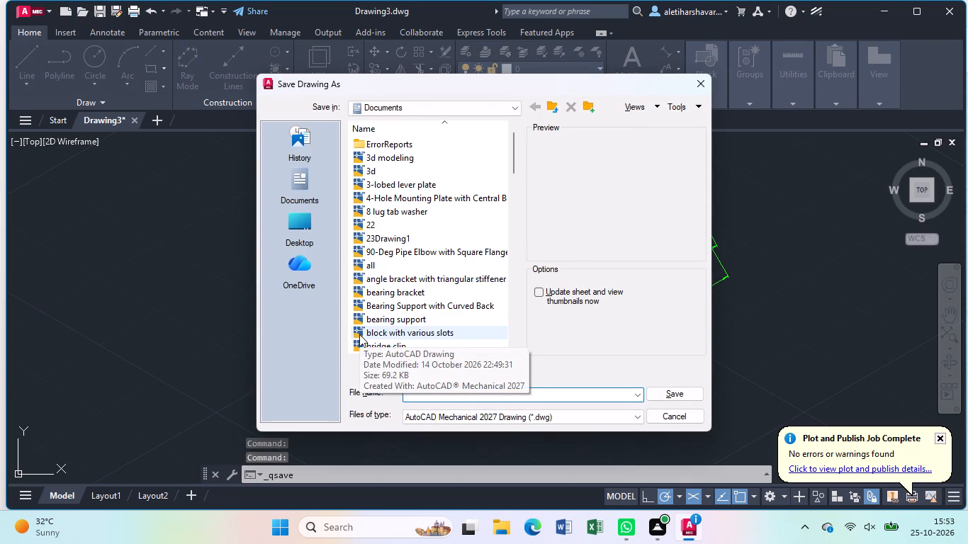
key(ctrl+v)
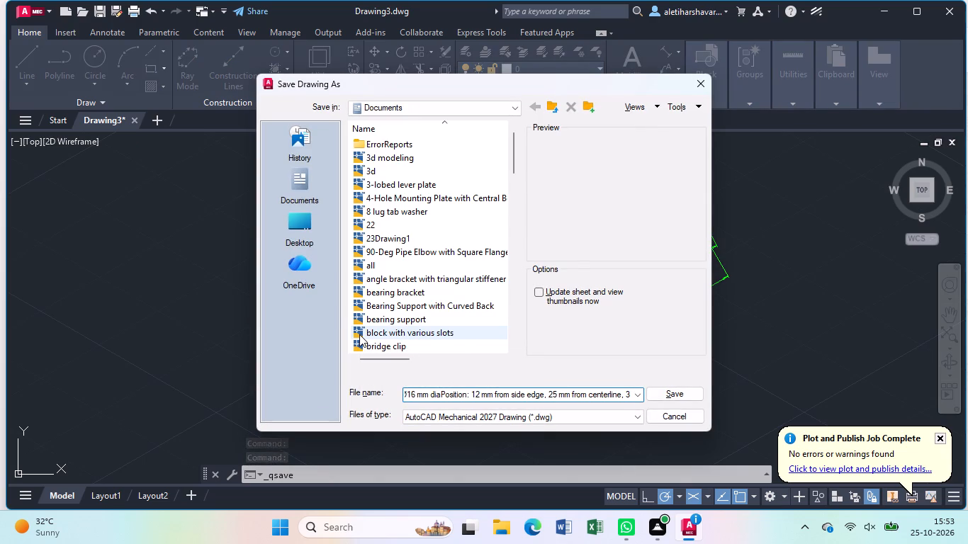
key(BackSpace)
key(BackSpace)
key(BackSpace)
key(BackSpace)
key(BackSpace)
key(BackSpace)
key(BackSpace)
key(BackSpace)
key(BackSpace)
key(BackSpace)
key(BackSpace)
key(BackSpace)
key(BackSpace)
key(BackSpace)
key(BackSpace)
key(BackSpace)
key(BackSpace)
key(BackSpace)
key(BackSpace)
key(BackSpace)
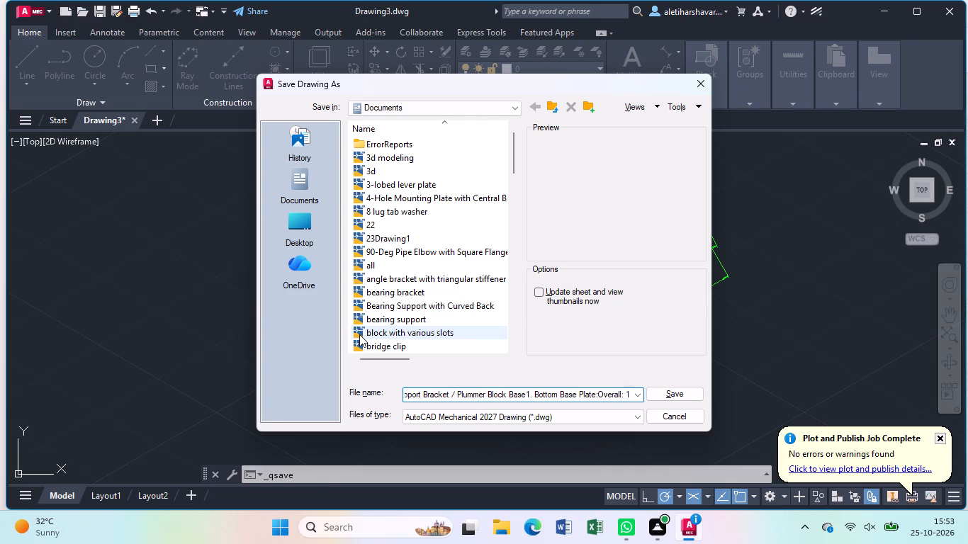
key(BackSpace)
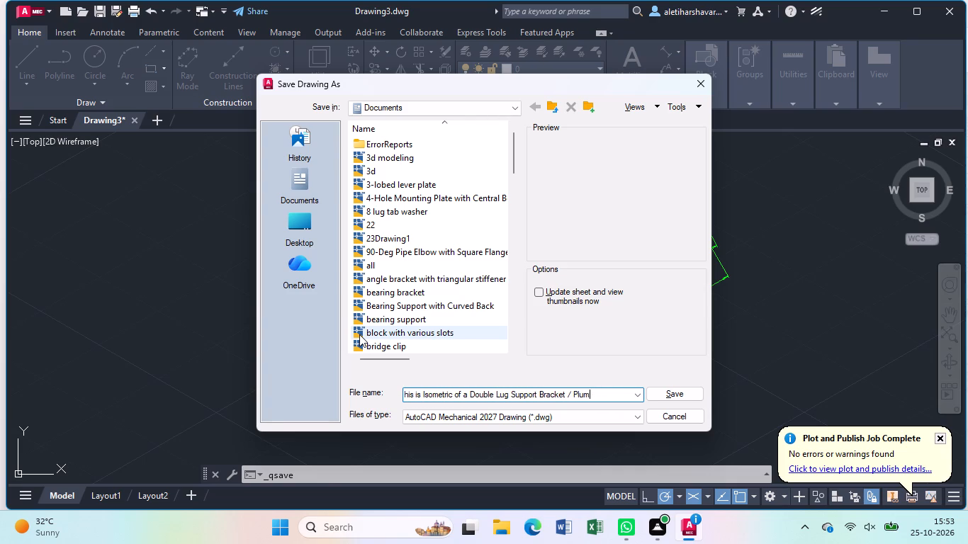
key(BackSpace)
key(BackSpace)
key(BackSpace)
key(BackSpace)
key(BackSpace)
key(BackSpace)
key(Left)
key(Left)
key(Left)
key(Left)
key(Left)
key(Left)
key(Left)
key(Left)
key(Left)
key(Left)
key(Left)
key(Left)
key(Left)
key(Left)
key(Left)
key(Left)
key(Left)
key(Left)
key(Left)
key(Left)
key(Left)
key(Left)
key(Left)
key(Right)
key(Right)
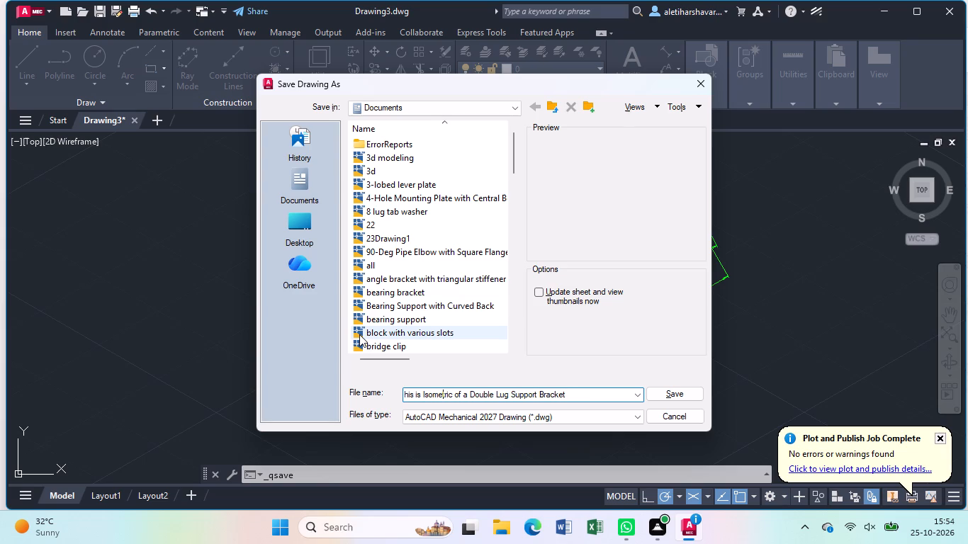
key(Right)
key(Right)
key(Right)
key(Right)
key(Right)
key(Right)
key(Right)
key(Right)
key(Right)
key(BackSpace)
key(BackSpace)
key(BackSpace)
key(BackSpace)
key(BackSpace)
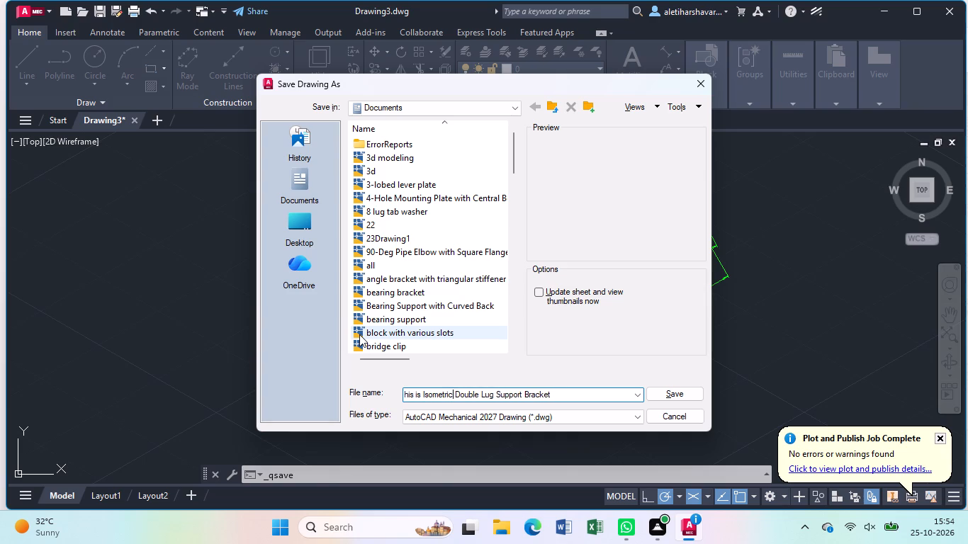
key(BackSpace)
key(BackSpace)
key(BackSpace)
key(BackSpace)
key(BackSpace)
key(BackSpace)
key(BackSpace)
key(BackSpace)
key(BackSpace)
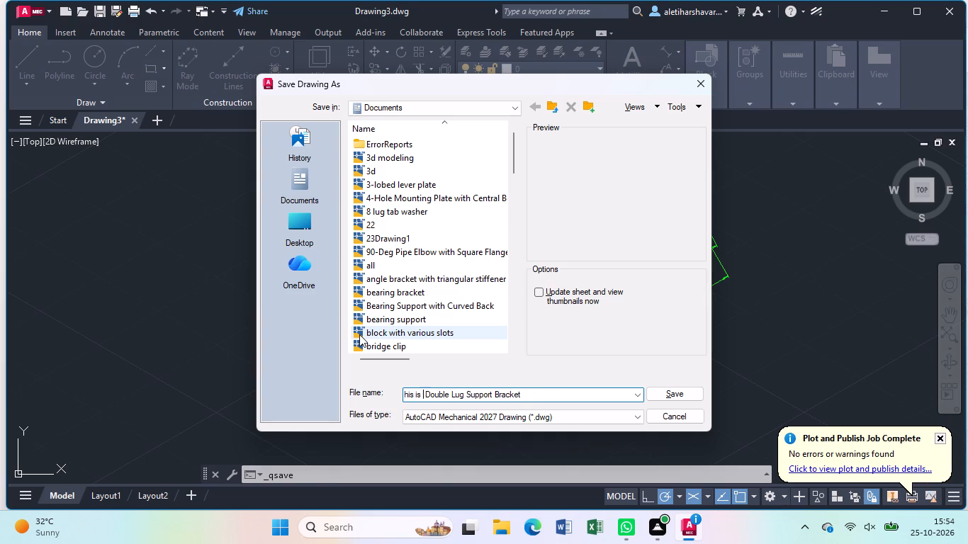
key(BackSpace)
key(BackSpace)
key(BackSpace)
key(BackSpace)
key(BackSpace)
key(BackSpace)
key(BackSpace)
key(BackSpace)
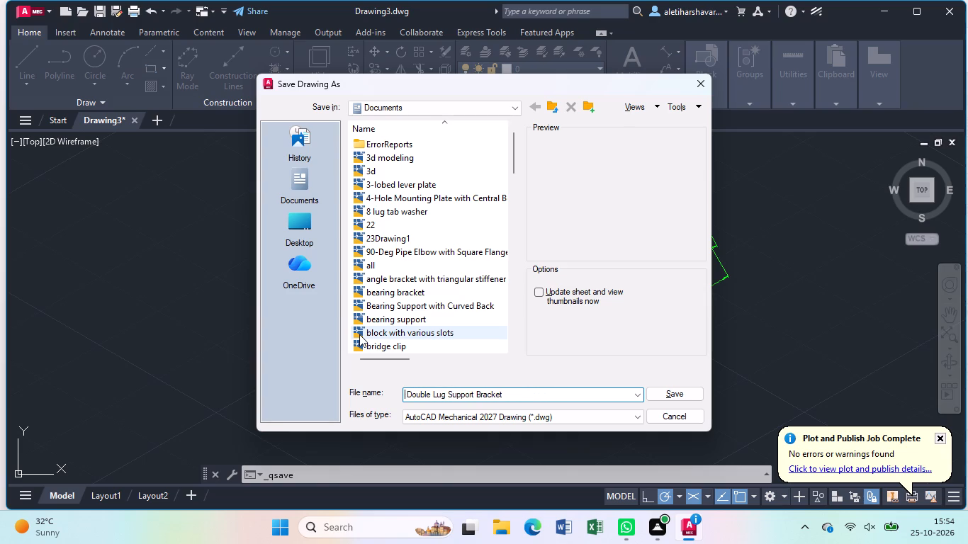
key(Return)
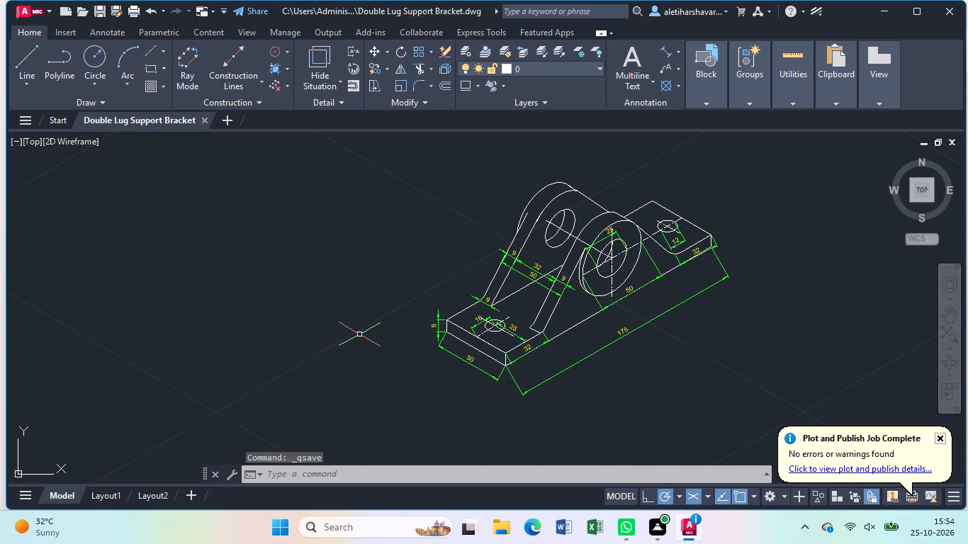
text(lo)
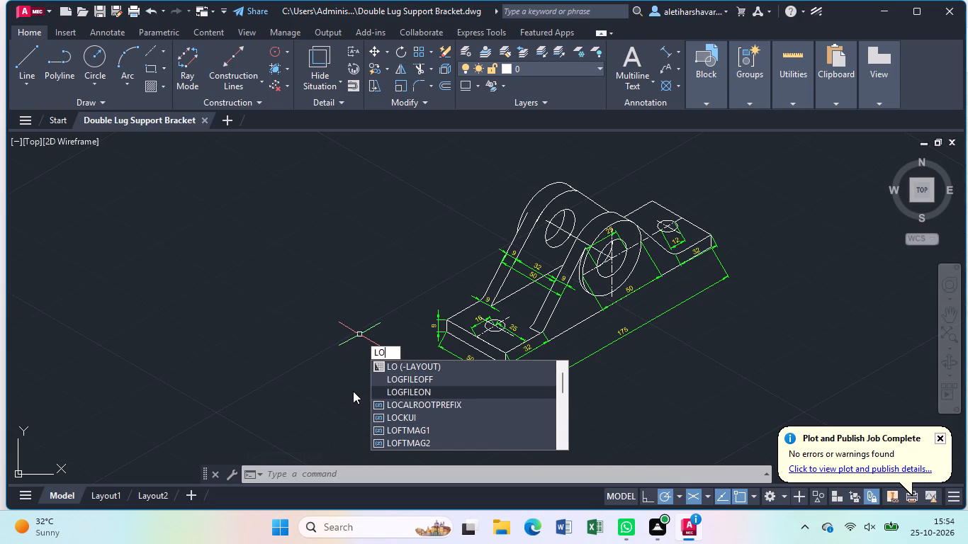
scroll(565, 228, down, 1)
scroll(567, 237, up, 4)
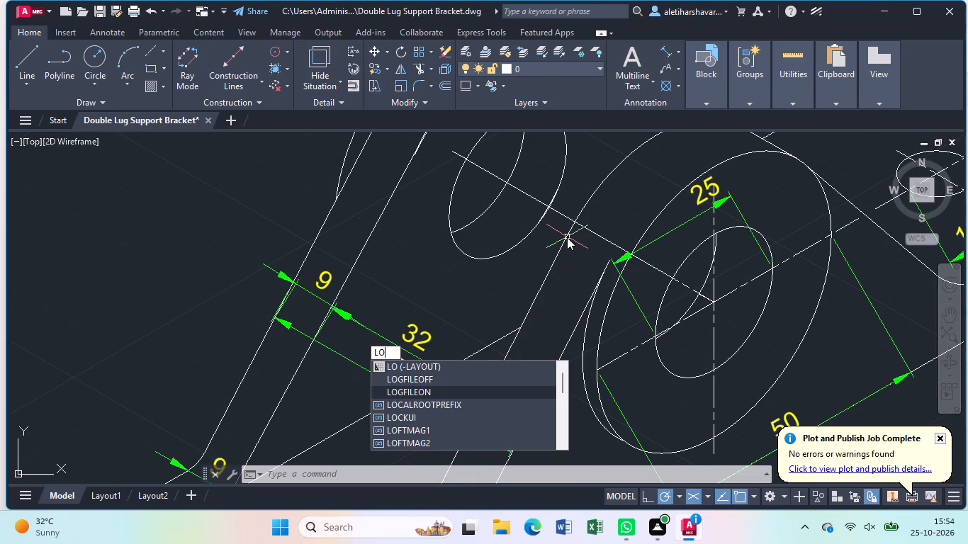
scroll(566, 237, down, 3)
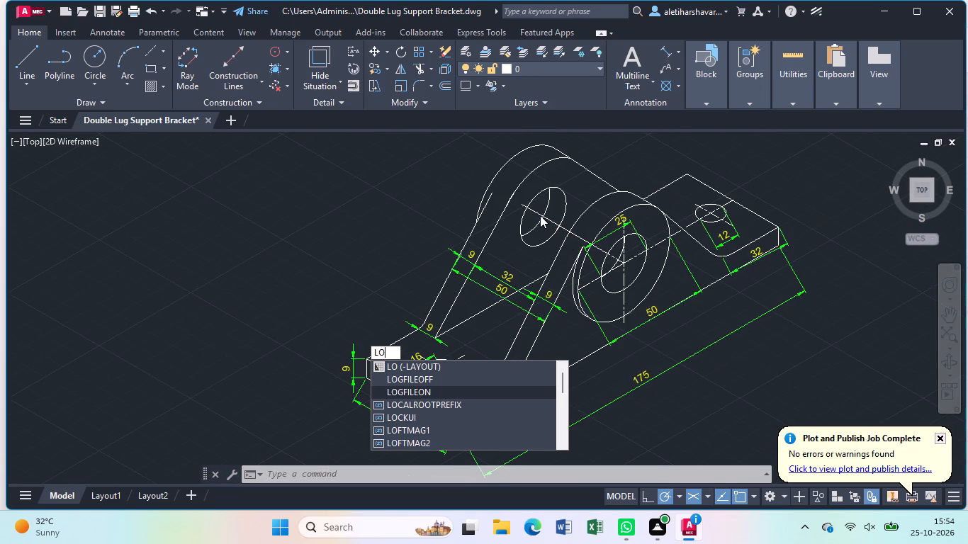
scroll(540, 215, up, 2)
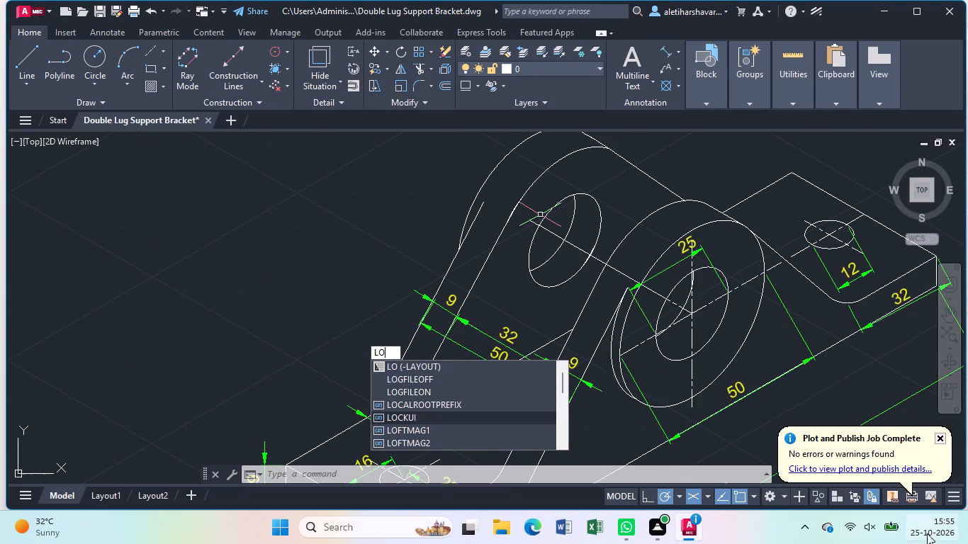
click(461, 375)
Set up a landscape plot with DWG To PDF.pc3 on ISO A4 (297.00 x 210.00 MM) paper, centred on the sheet.
scroll(461, 375, down, 1)
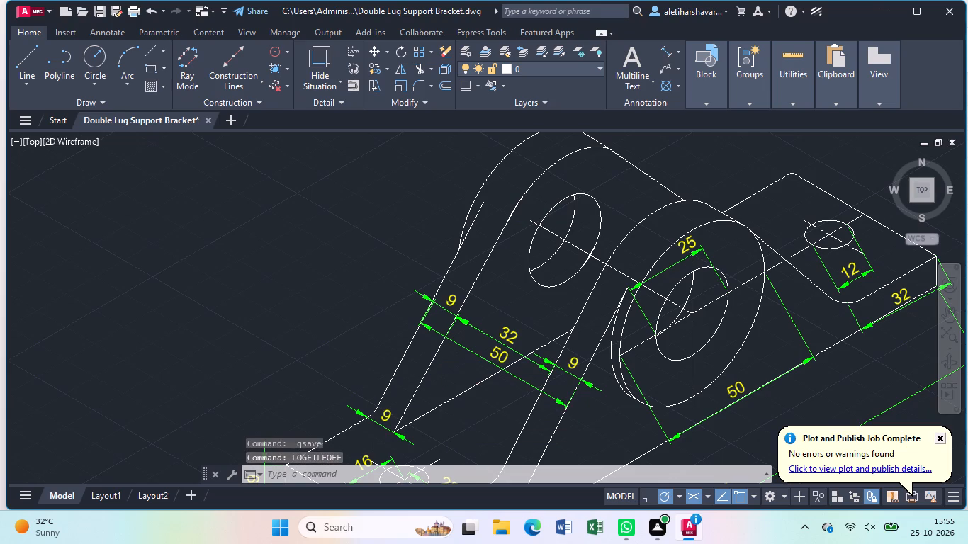
scroll(461, 375, down, 1)
middle_drag(461, 377, 440, 311)
scroll(438, 319, up, 1)
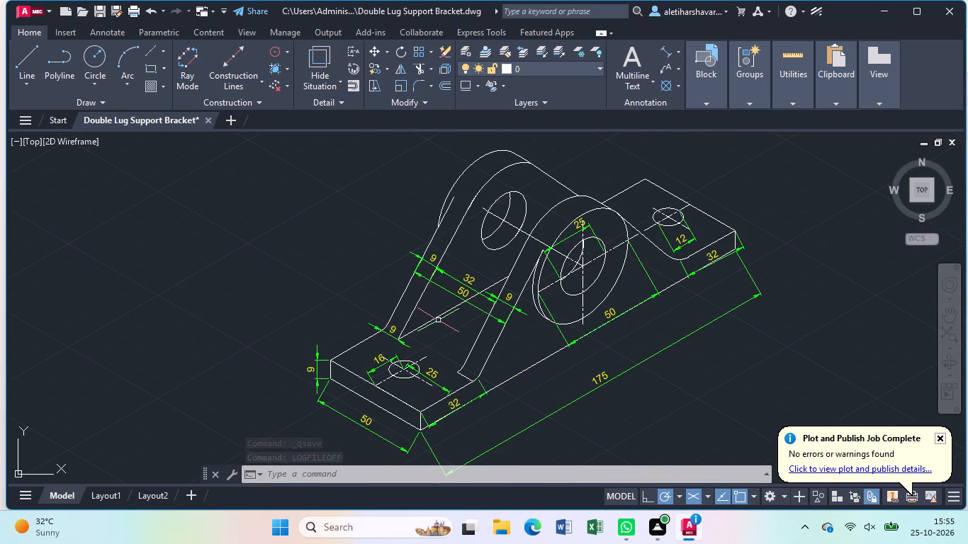
text(plo)
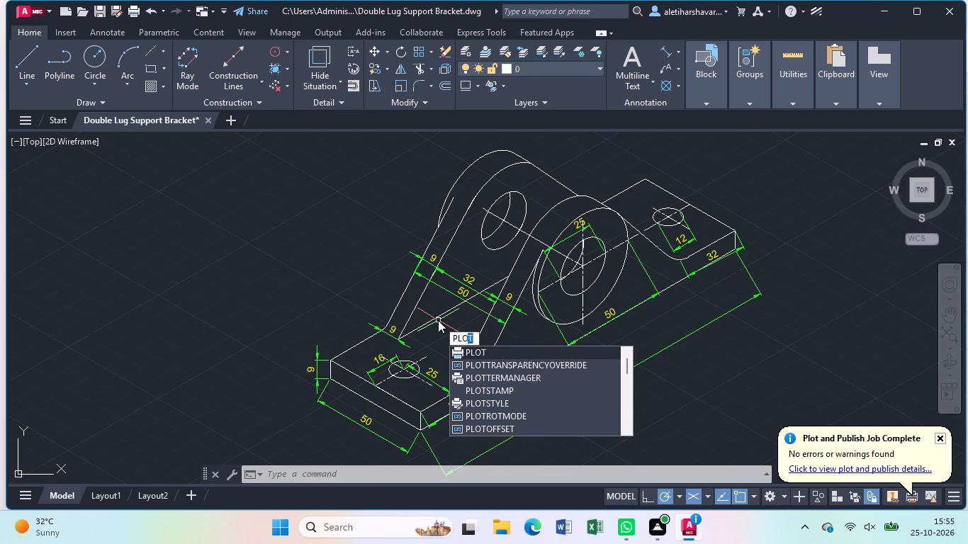
click(488, 350)
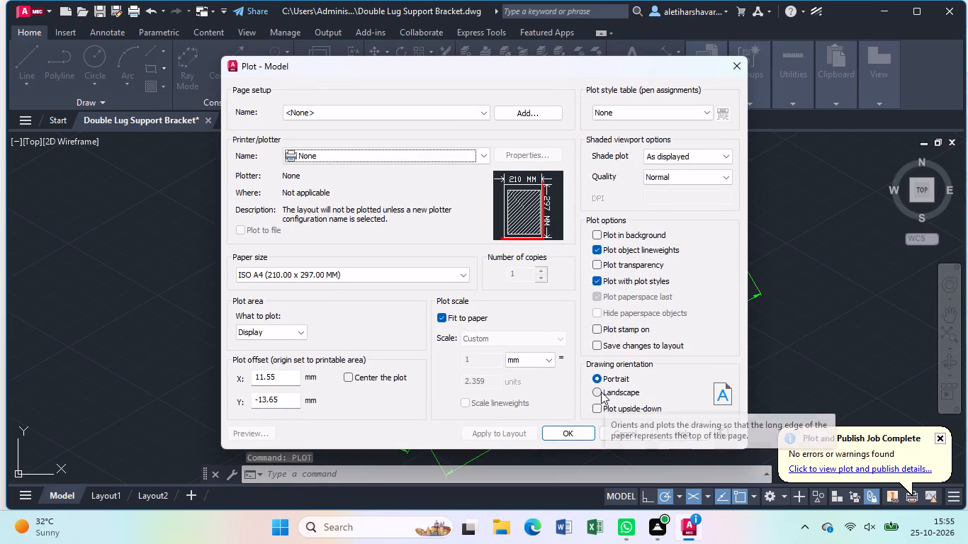
click(601, 392)
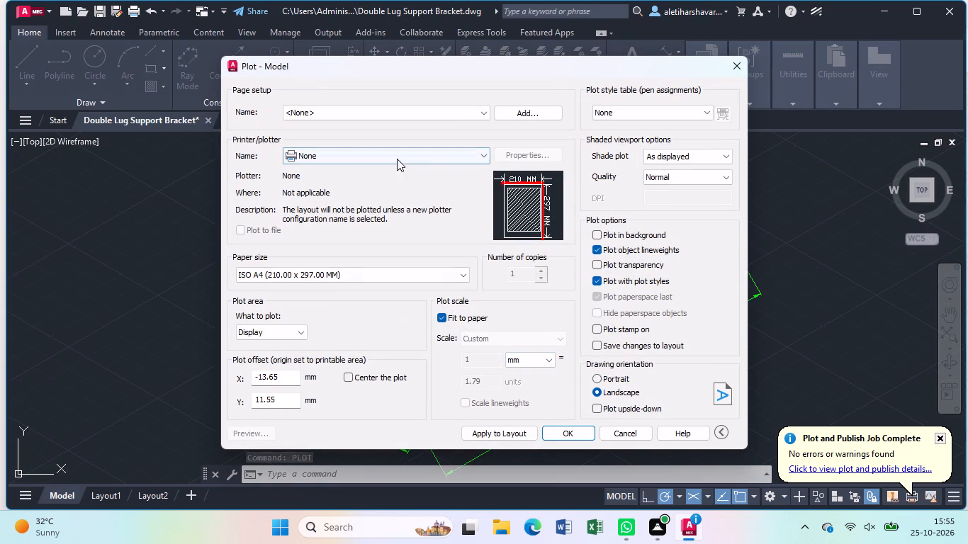
click(485, 157)
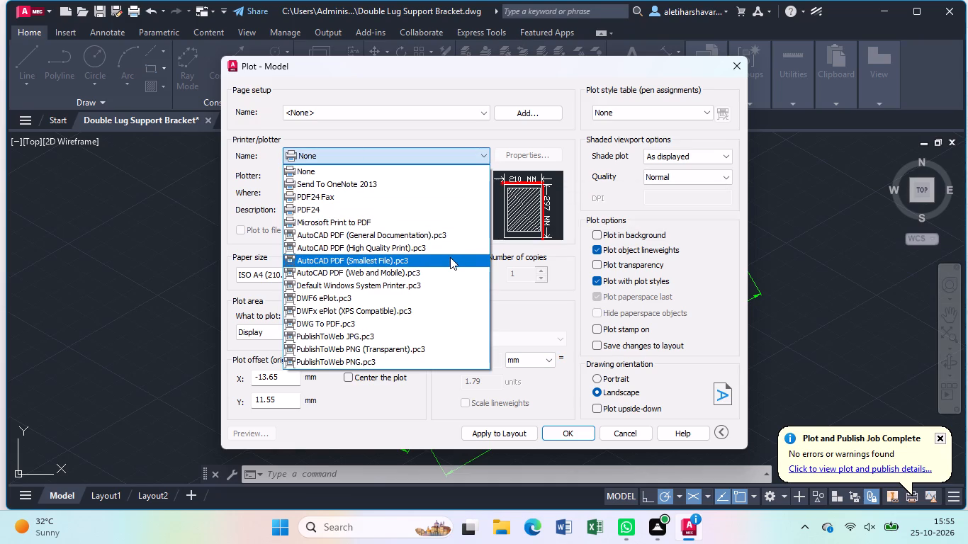
click(449, 327)
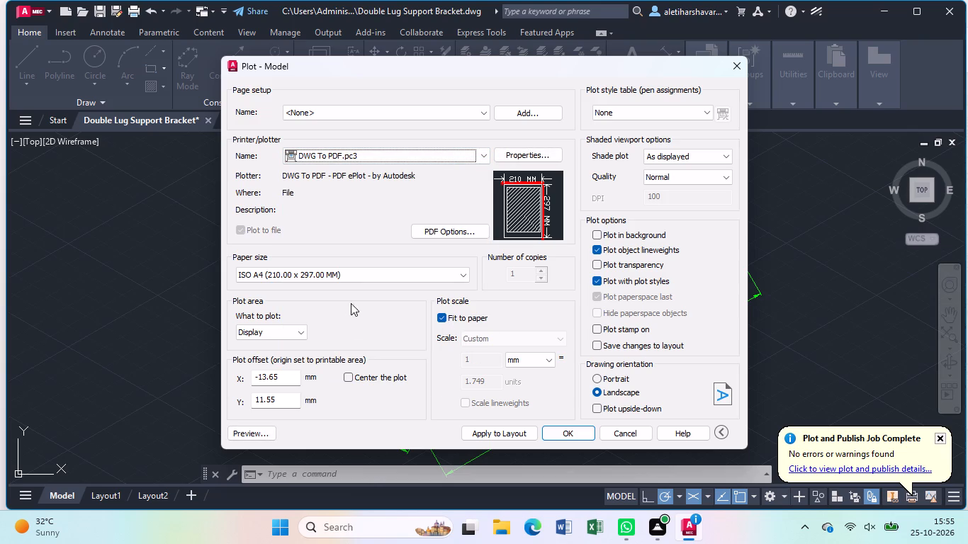
click(466, 279)
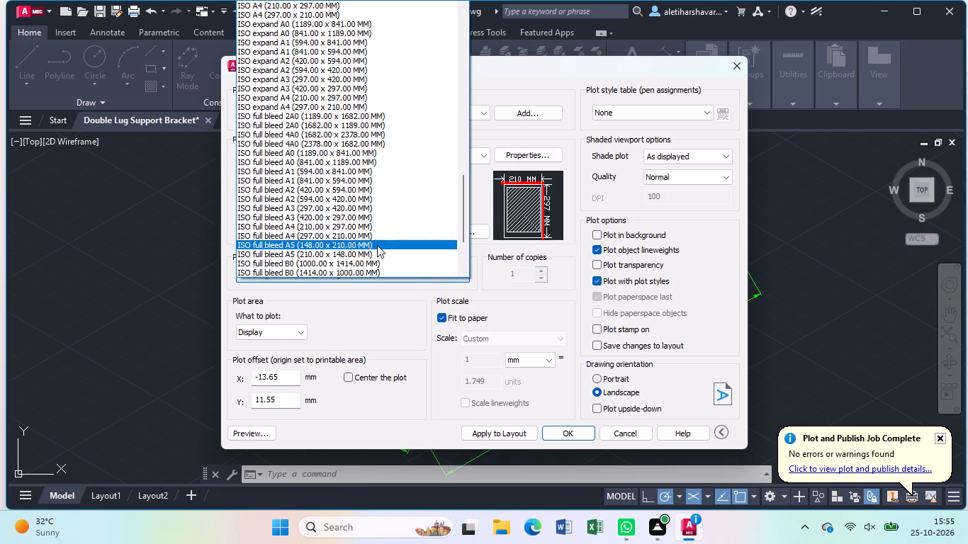
click(371, 16)
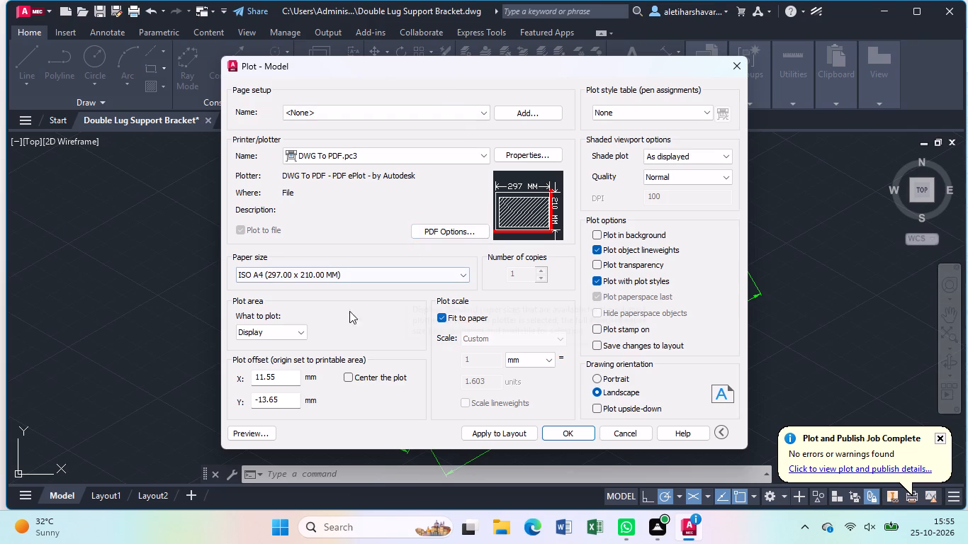
click(353, 378)
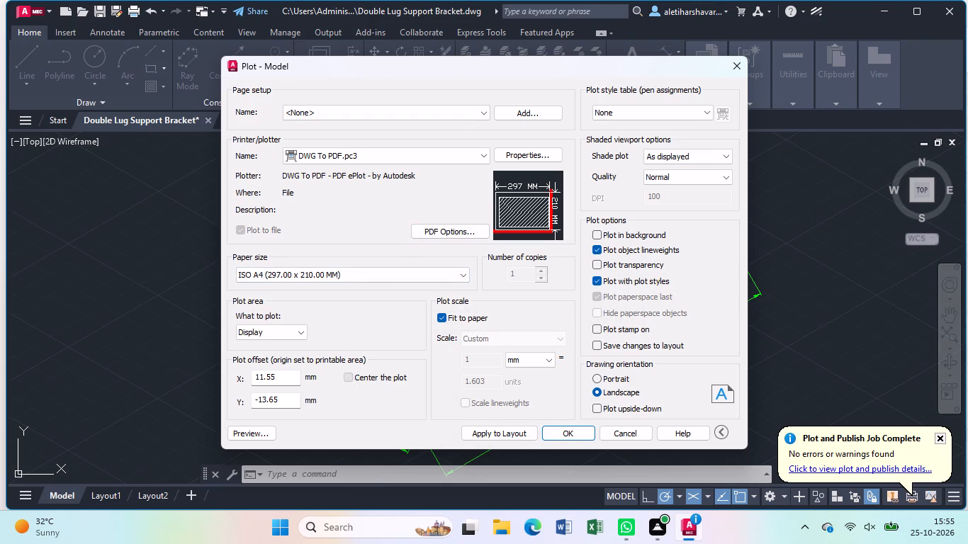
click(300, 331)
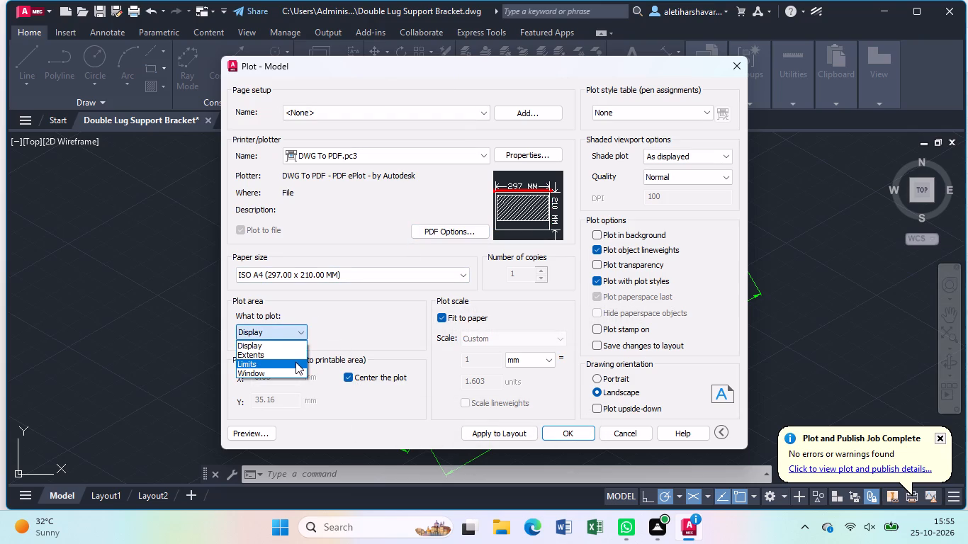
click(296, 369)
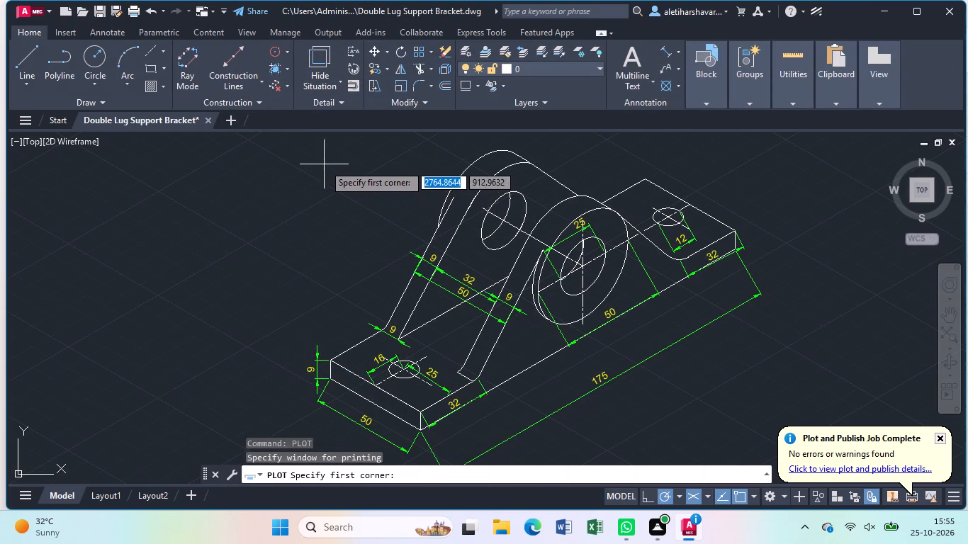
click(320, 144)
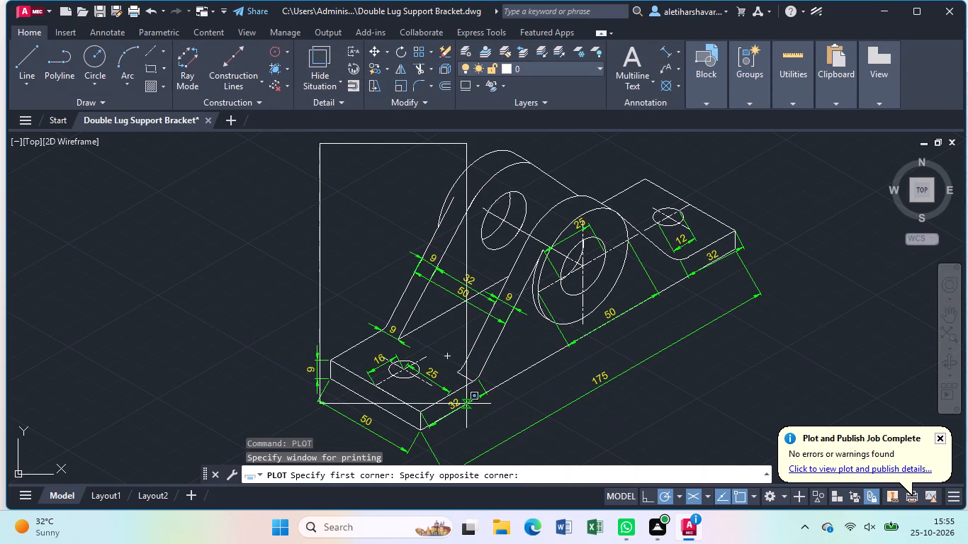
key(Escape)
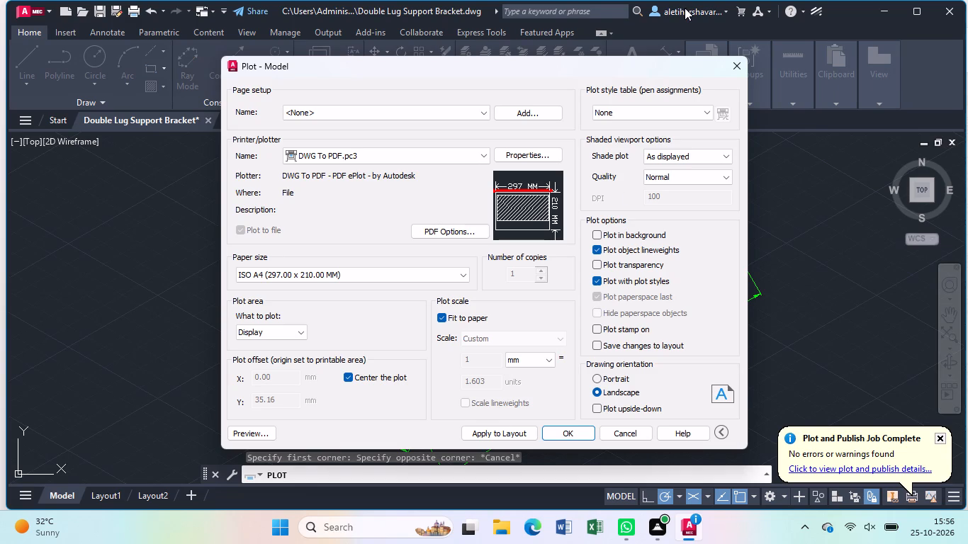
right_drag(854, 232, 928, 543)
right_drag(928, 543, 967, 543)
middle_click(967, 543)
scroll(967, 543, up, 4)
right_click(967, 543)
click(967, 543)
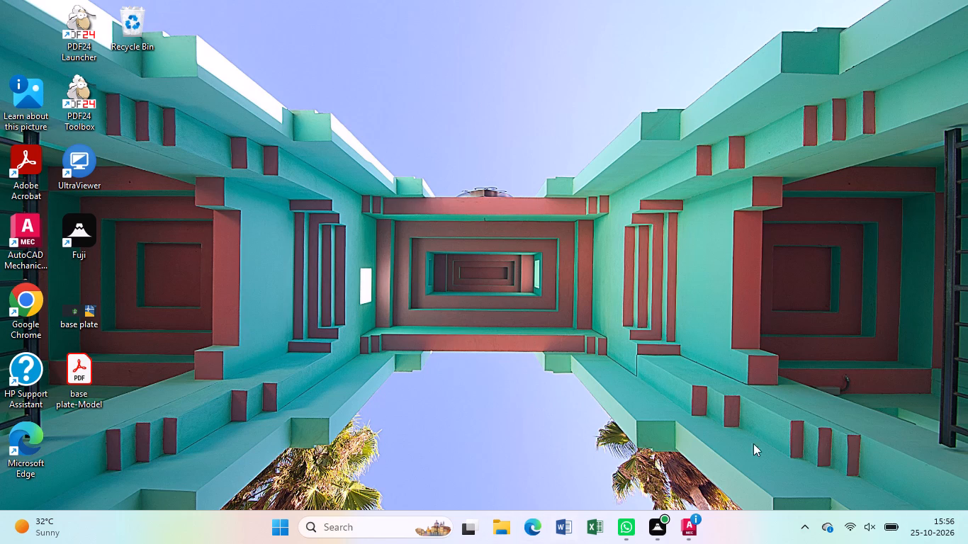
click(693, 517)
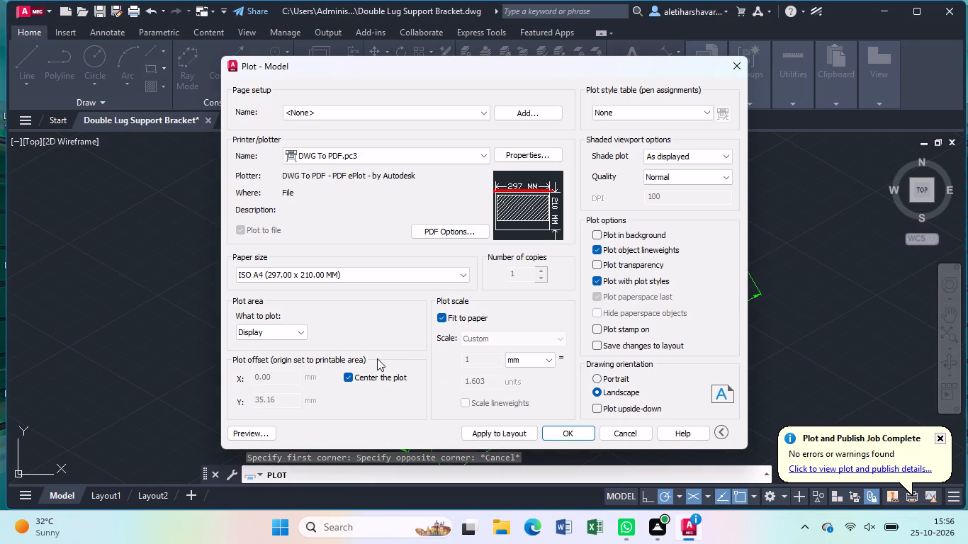
Set the plot area to a window enclosing the whole isometric bracket with all its dimensions.
click(305, 332)
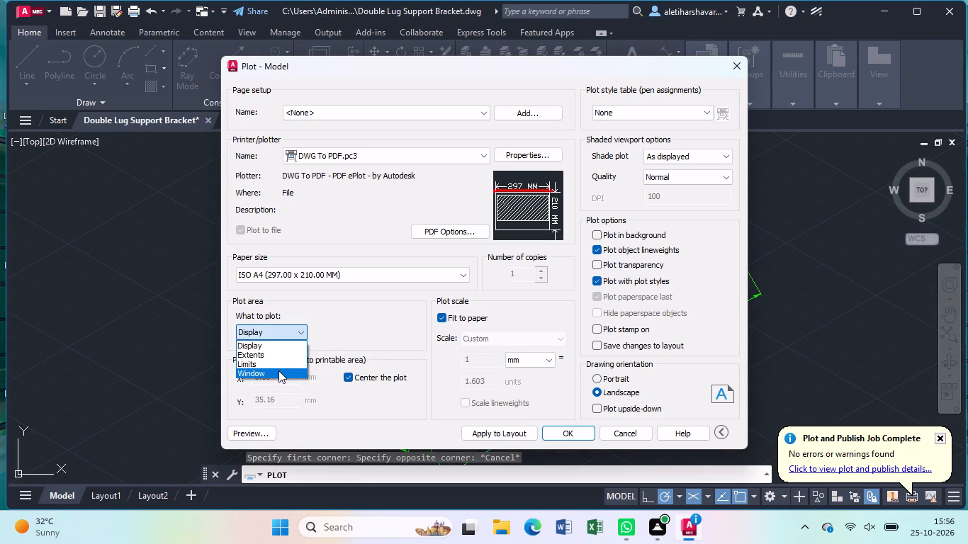
click(278, 370)
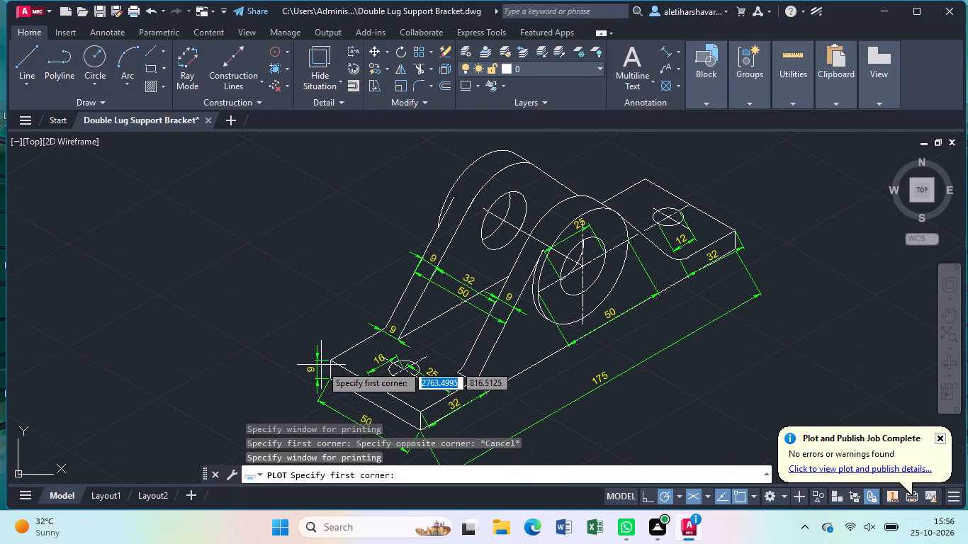
scroll(321, 365, down, 1)
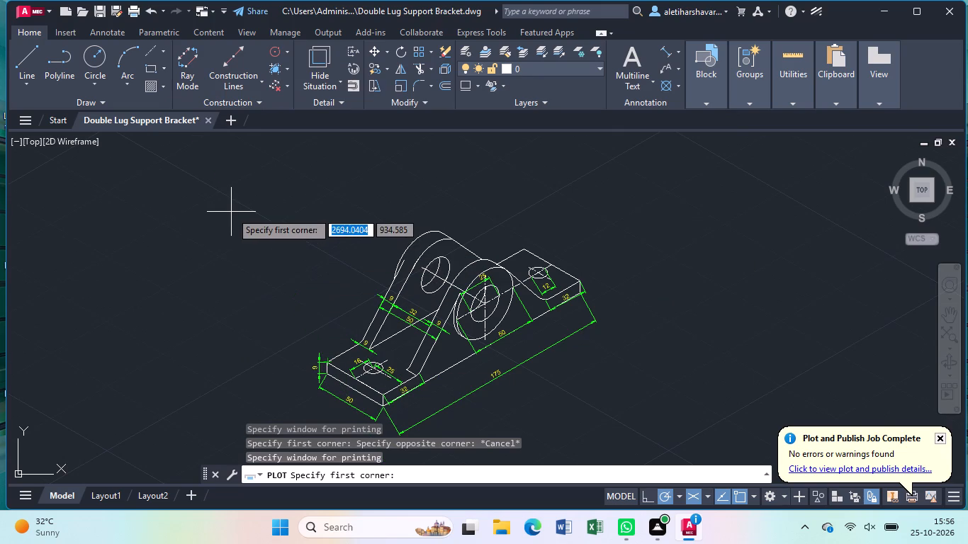
click(283, 214)
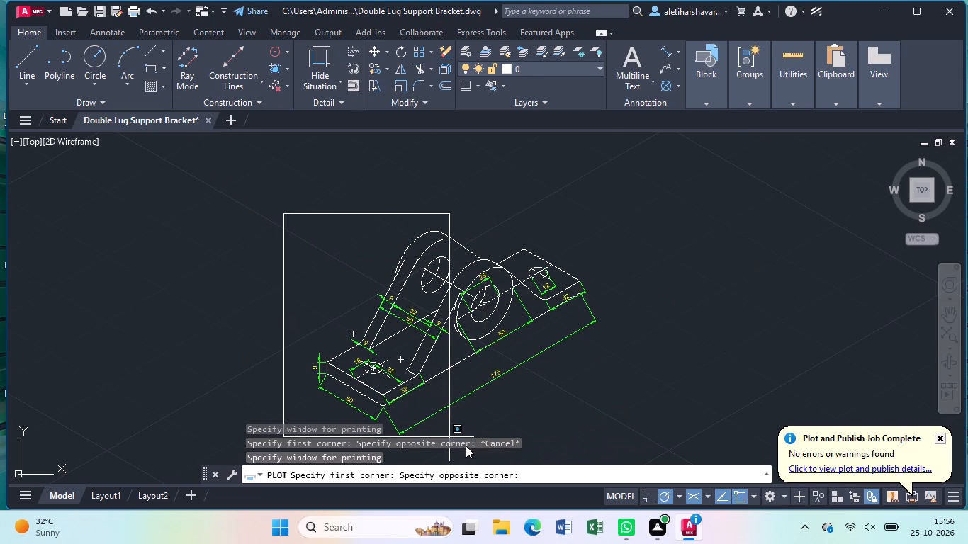
click(619, 448)
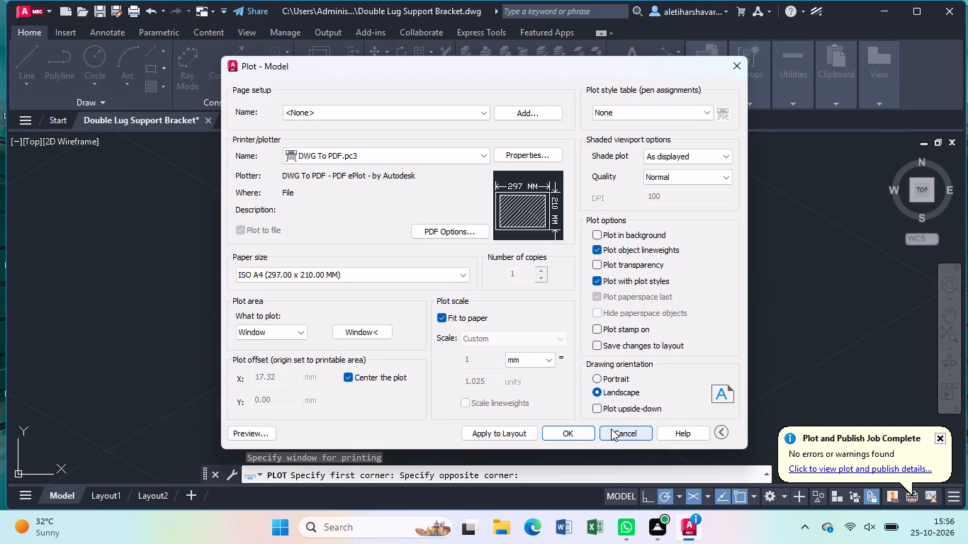
Plot the drawing to Double Lug Support Bracket-Model.pdf in Documents and close the resulting PDF.
click(557, 429)
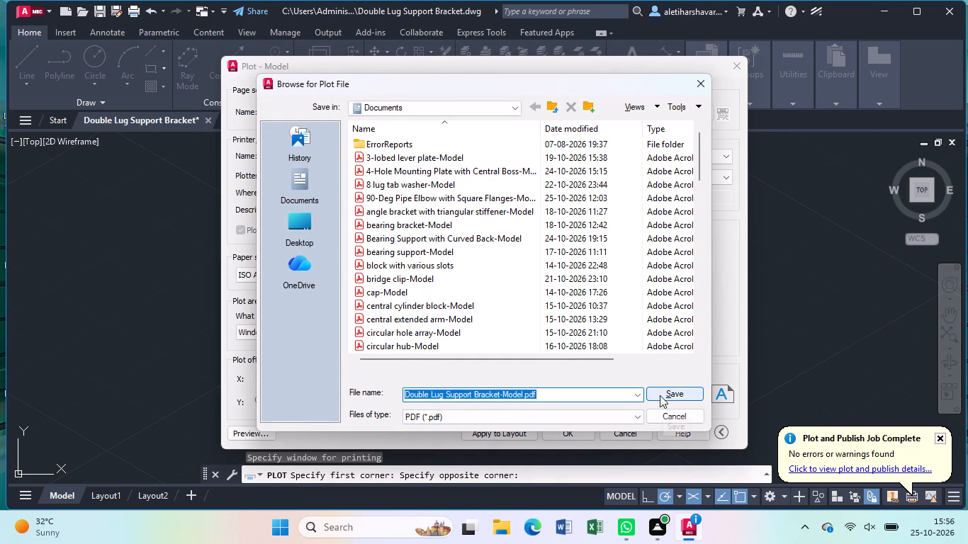
click(660, 395)
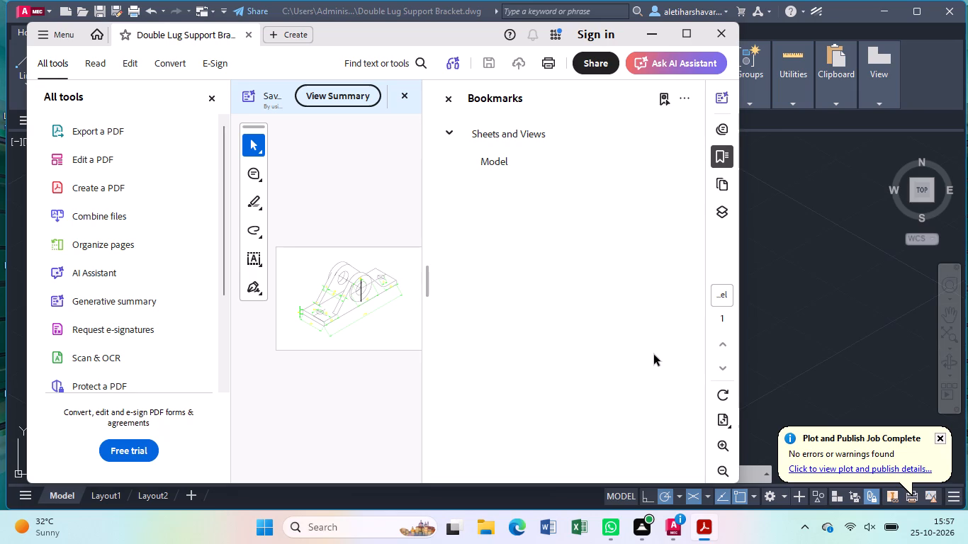
click(736, 38)
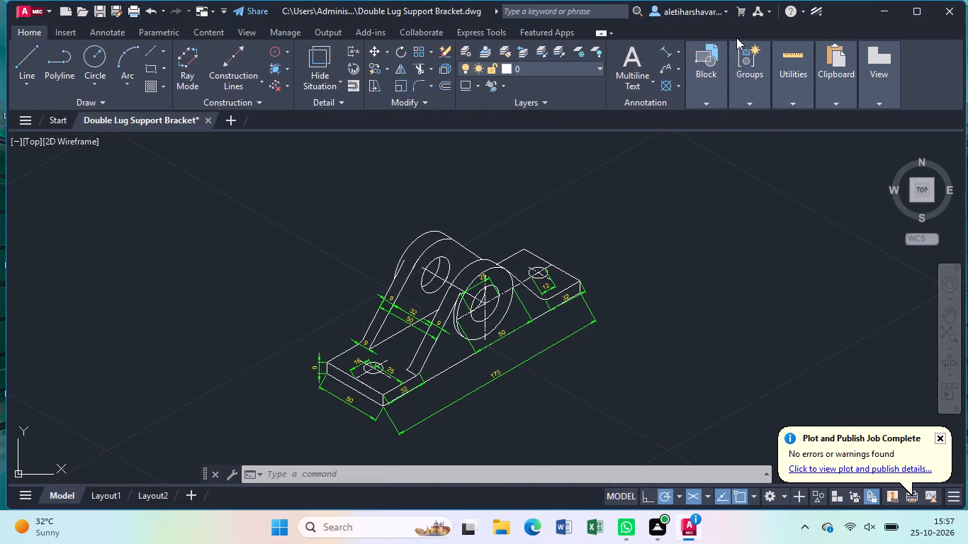
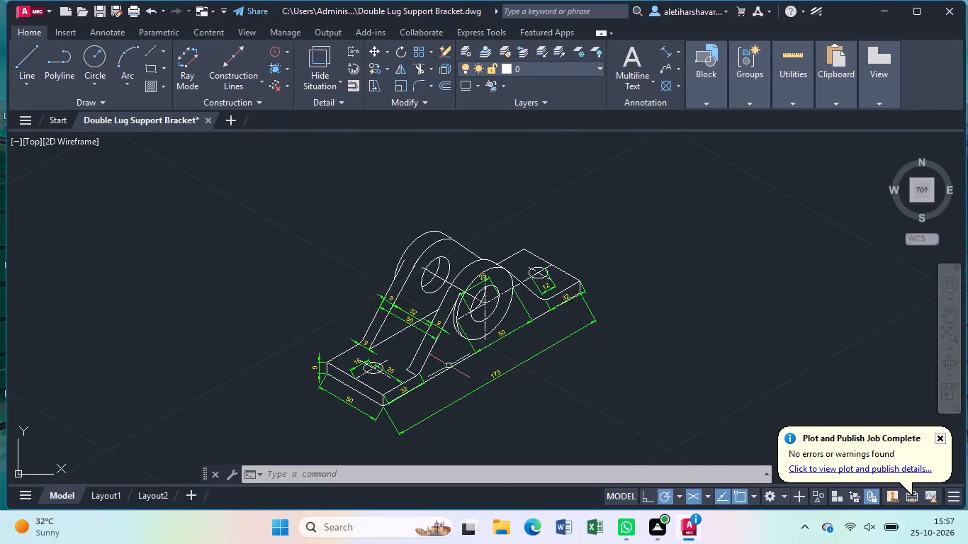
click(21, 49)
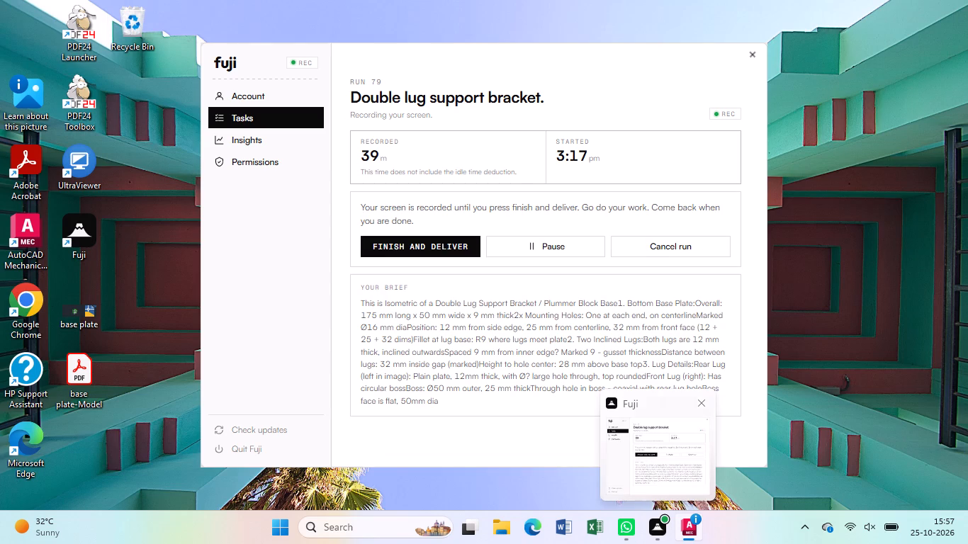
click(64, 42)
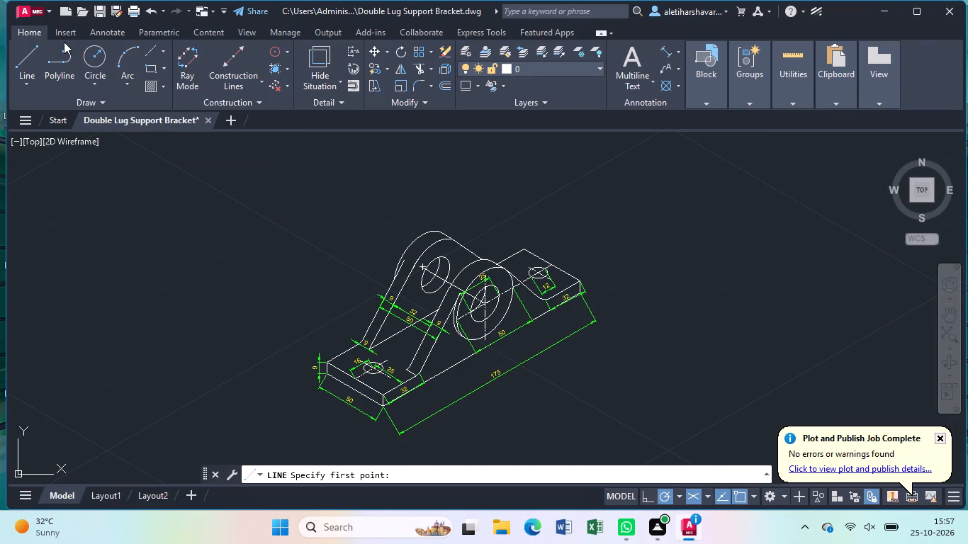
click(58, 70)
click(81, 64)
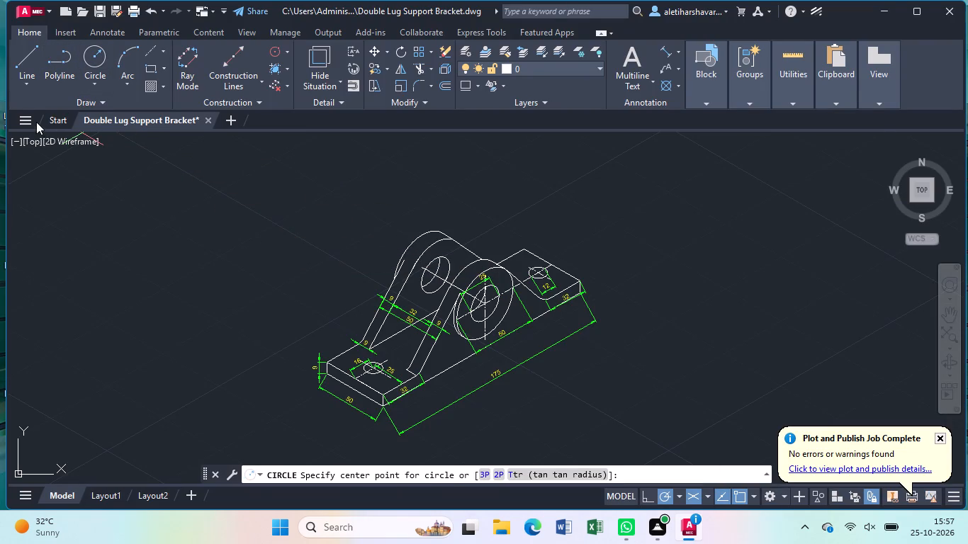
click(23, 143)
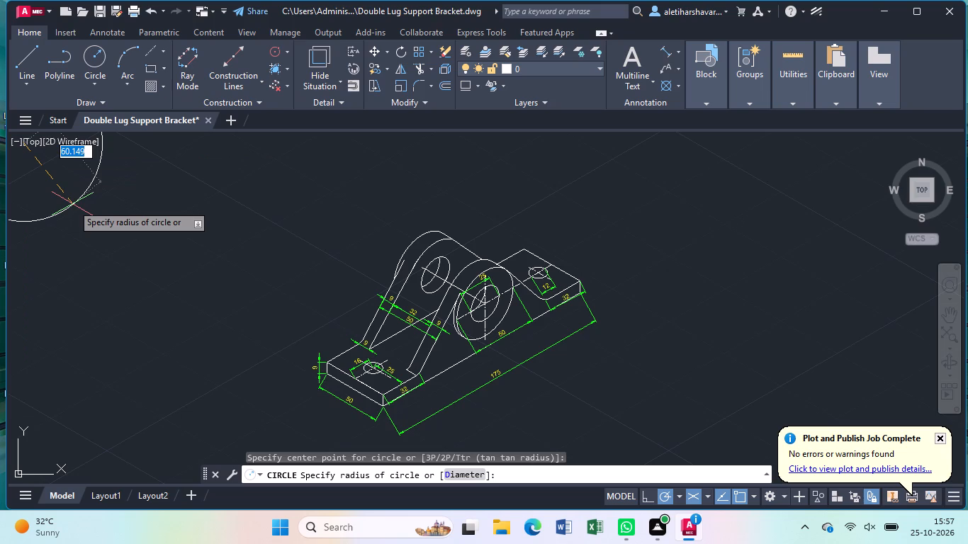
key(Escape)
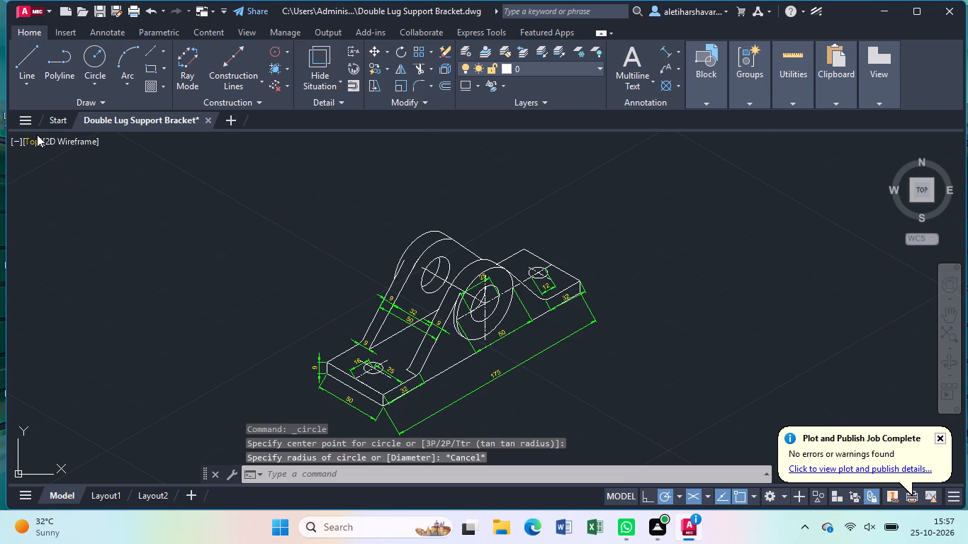
Examine the bracket drawing in the preset Bottom, Right, Left, Back and Front views in turn.
click(33, 136)
click(61, 195)
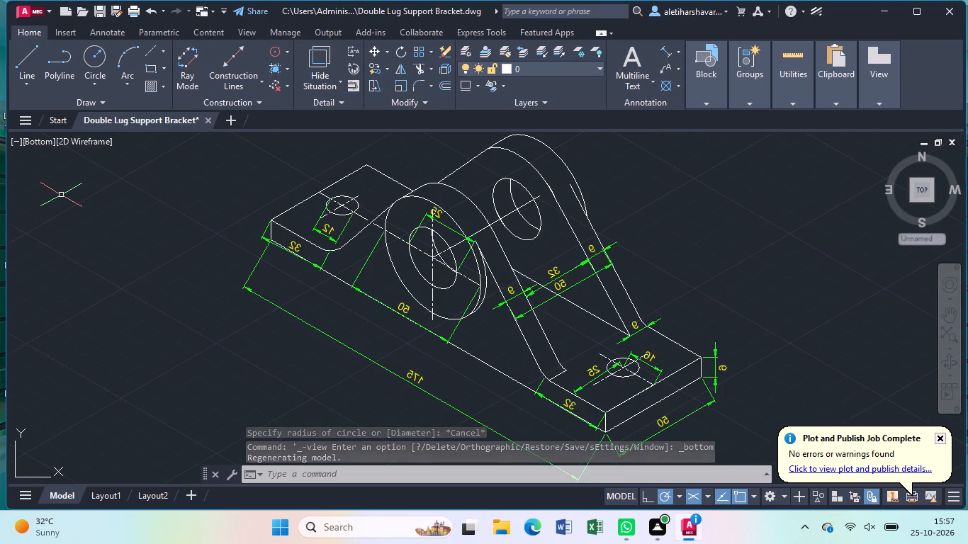
click(45, 141)
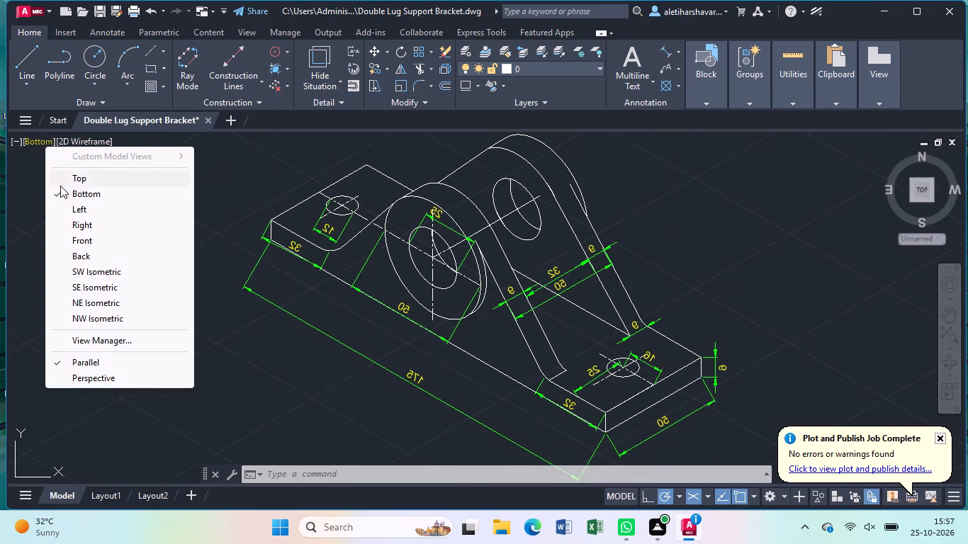
click(77, 226)
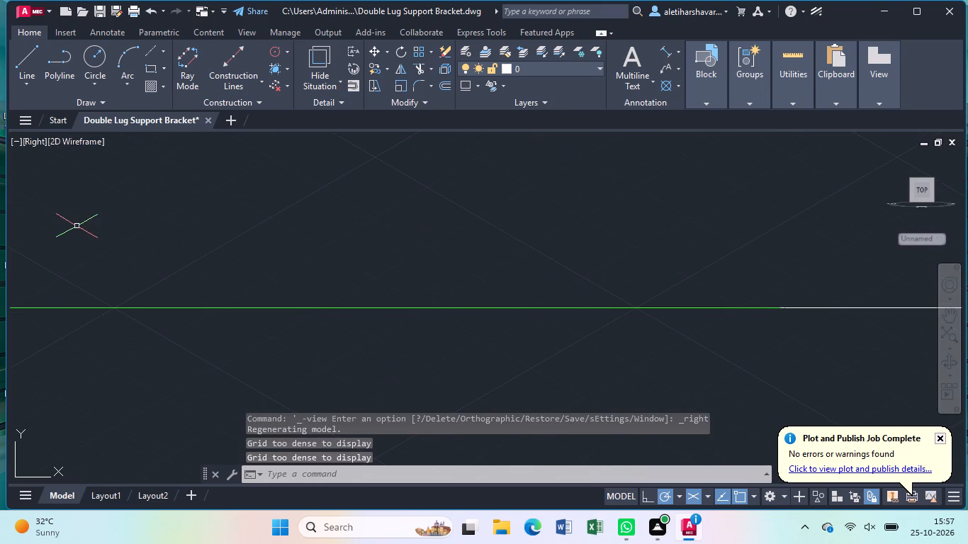
click(41, 141)
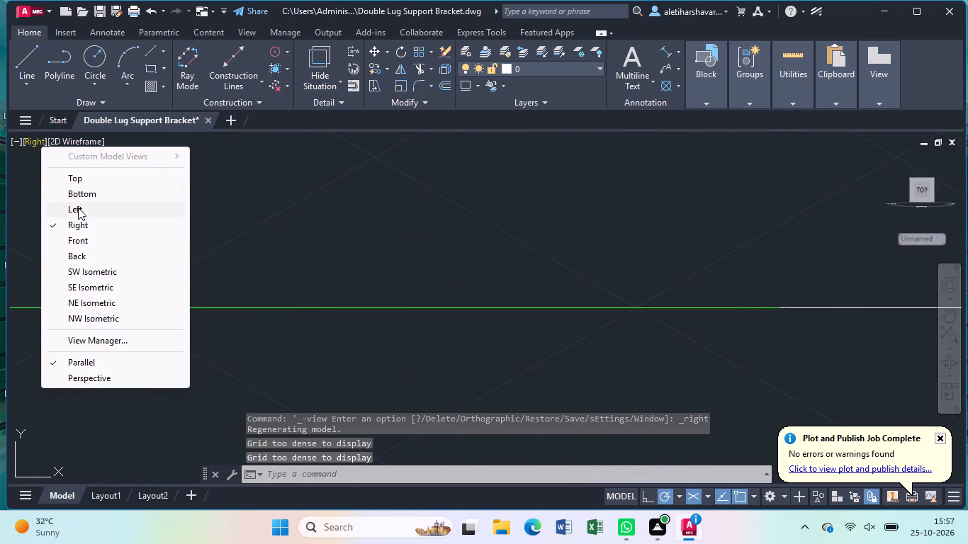
click(81, 210)
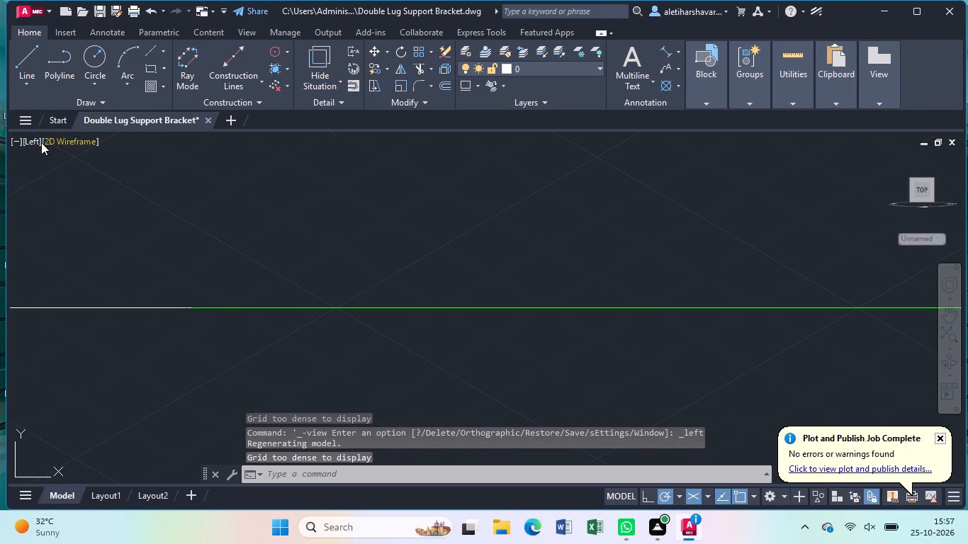
click(34, 138)
click(78, 258)
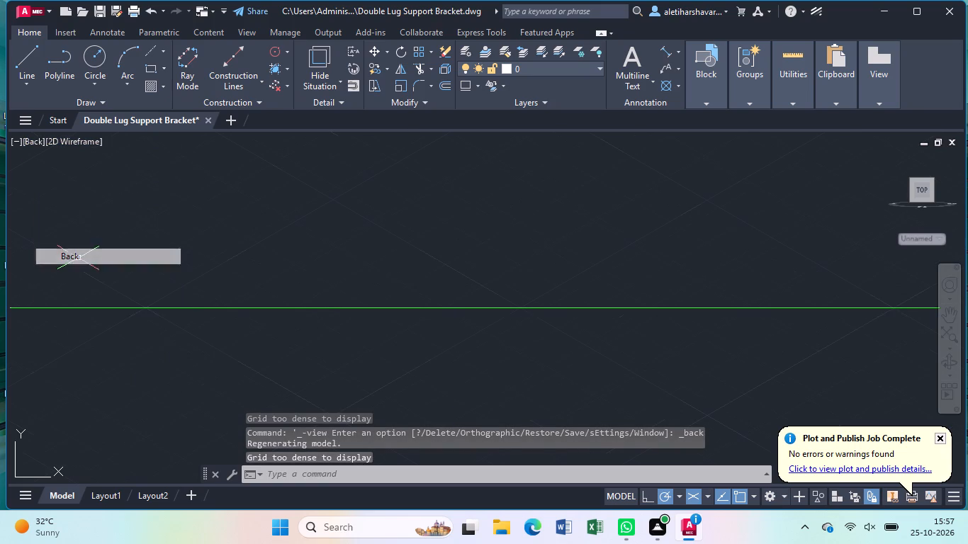
click(33, 140)
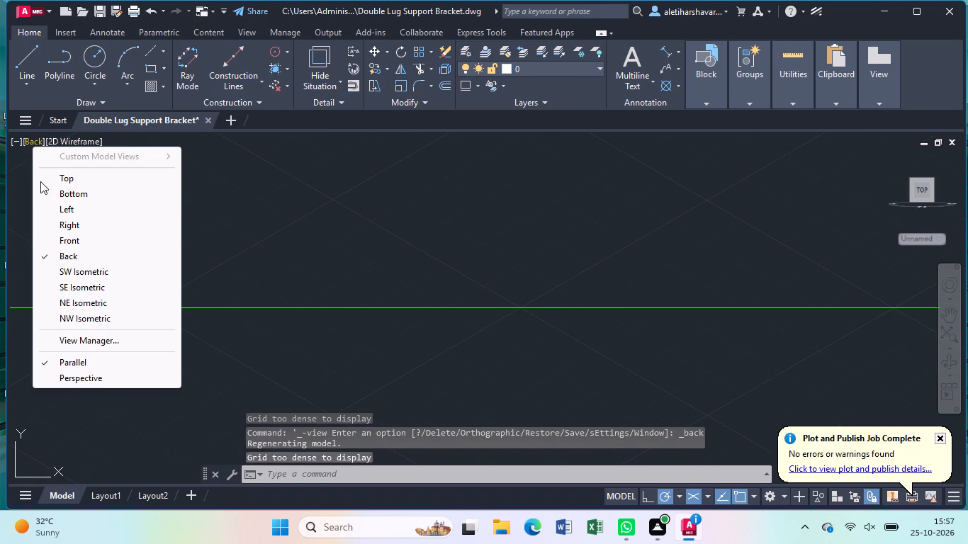
click(62, 235)
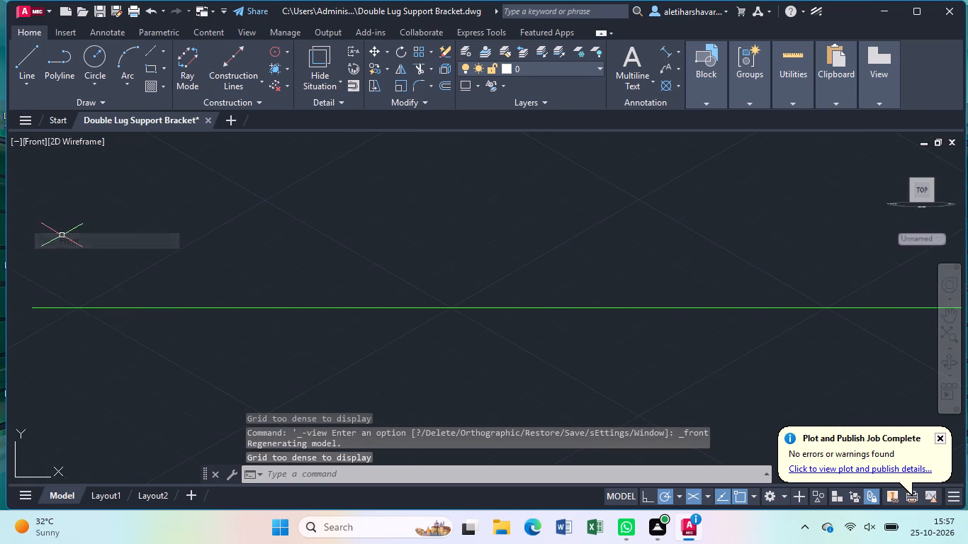
Examine the bracket drawing in the SW, SE, NE and NW Isometric views and return it to the Top view.
click(32, 141)
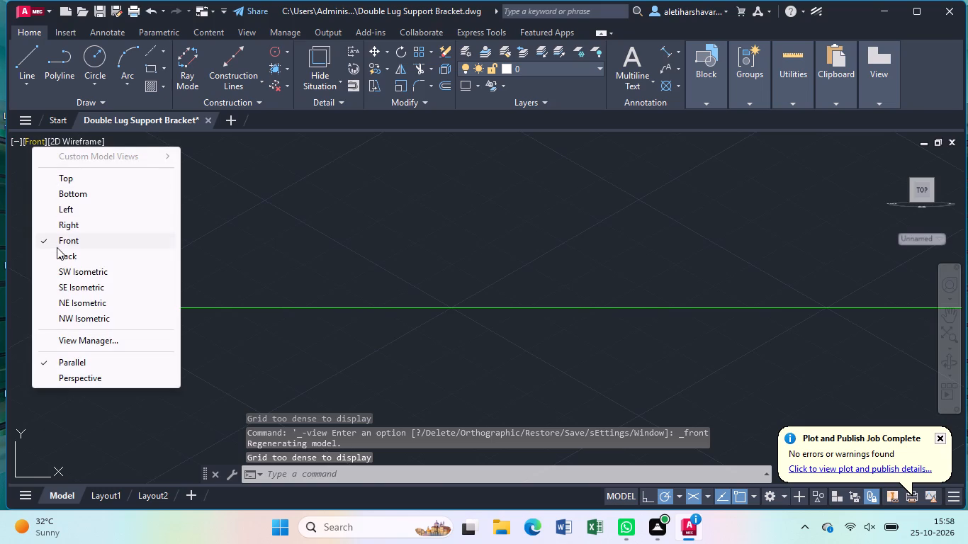
click(73, 270)
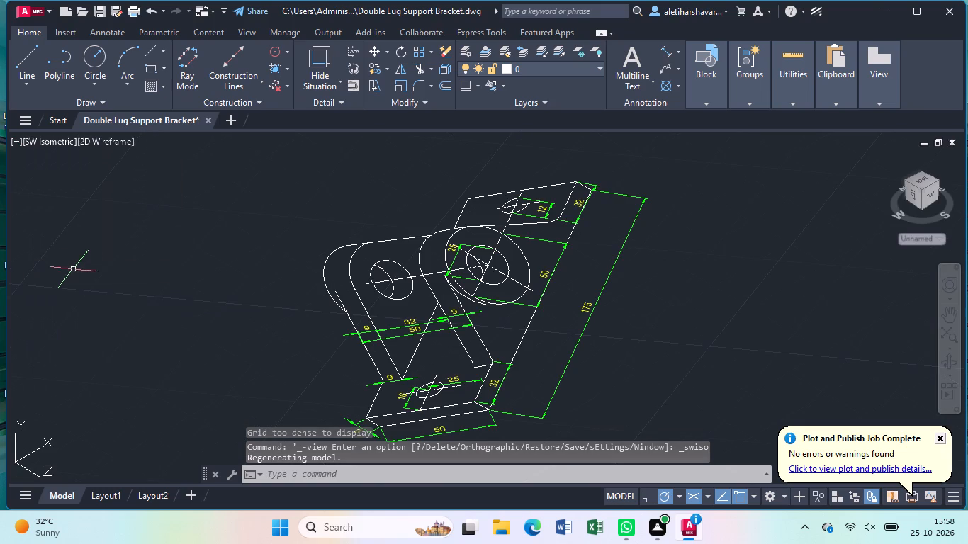
click(40, 137)
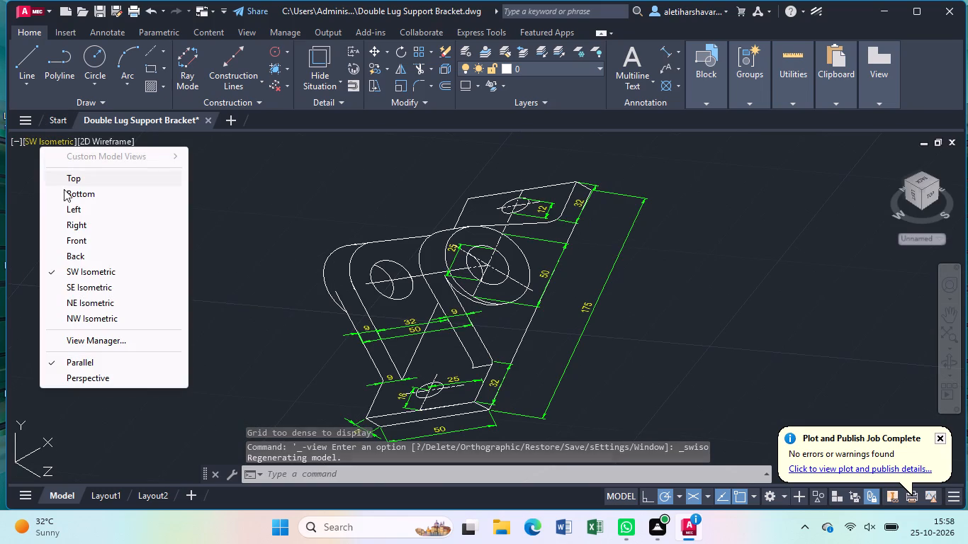
click(103, 285)
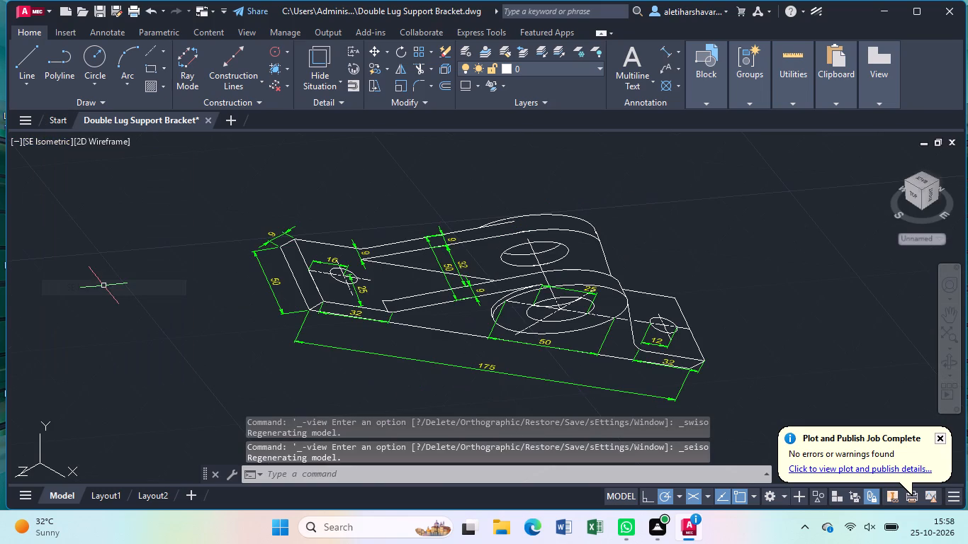
click(58, 143)
click(99, 298)
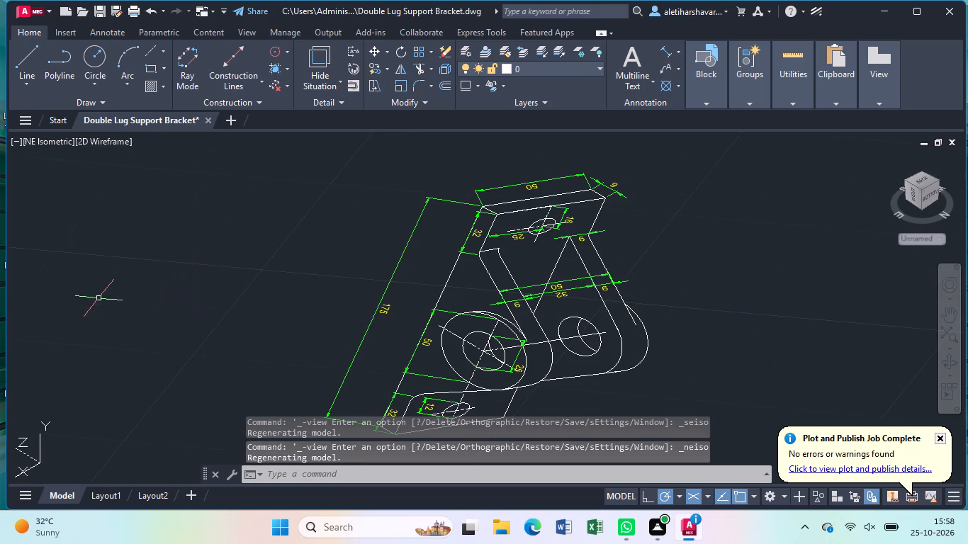
click(57, 144)
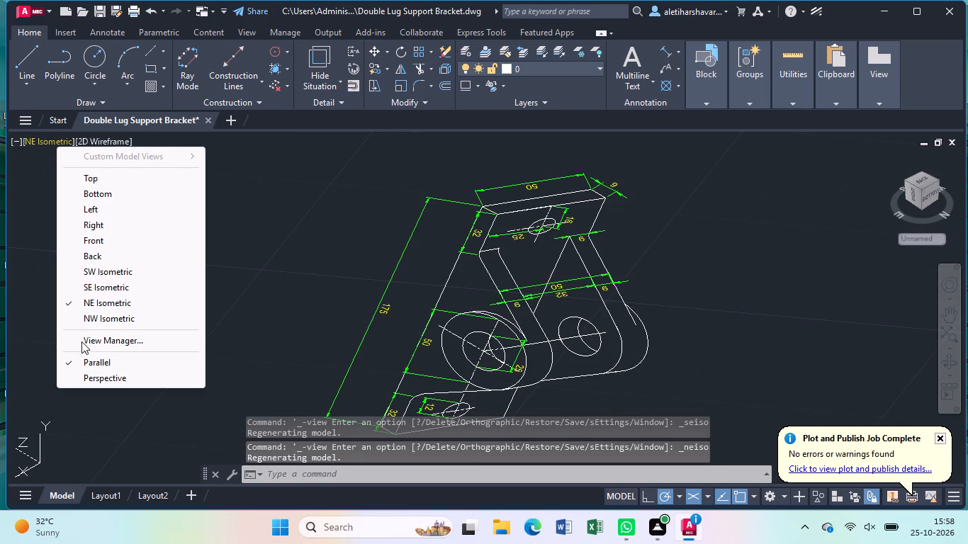
click(83, 316)
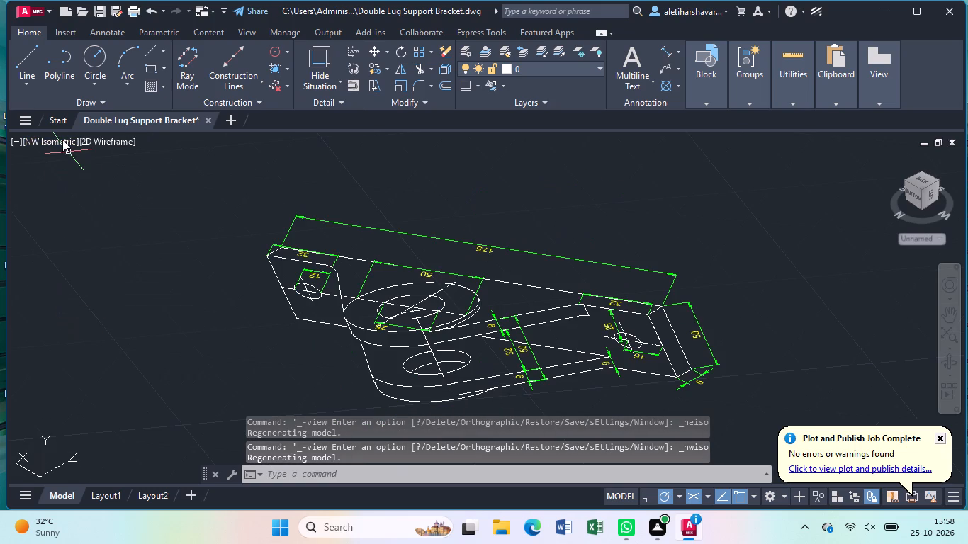
click(60, 138)
click(88, 179)
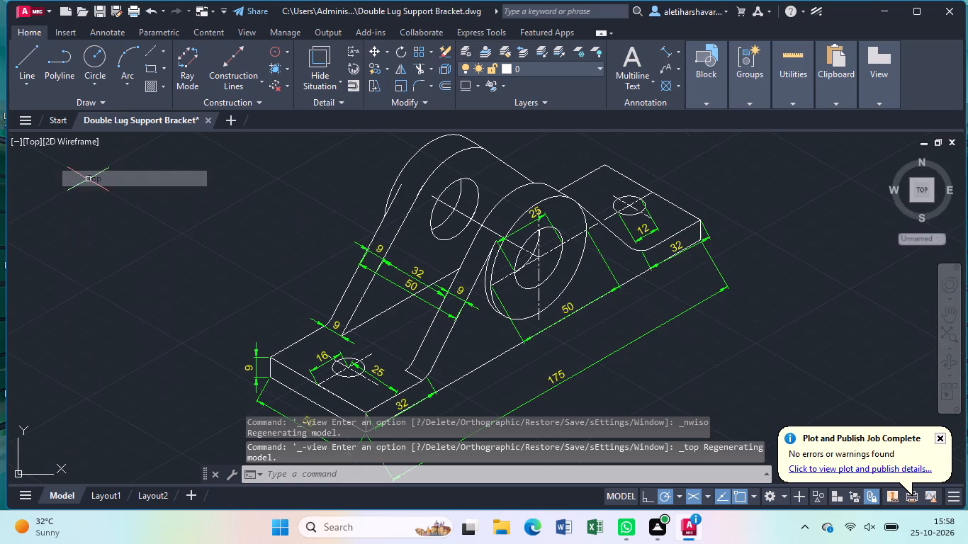
scroll(304, 260, down, 1)
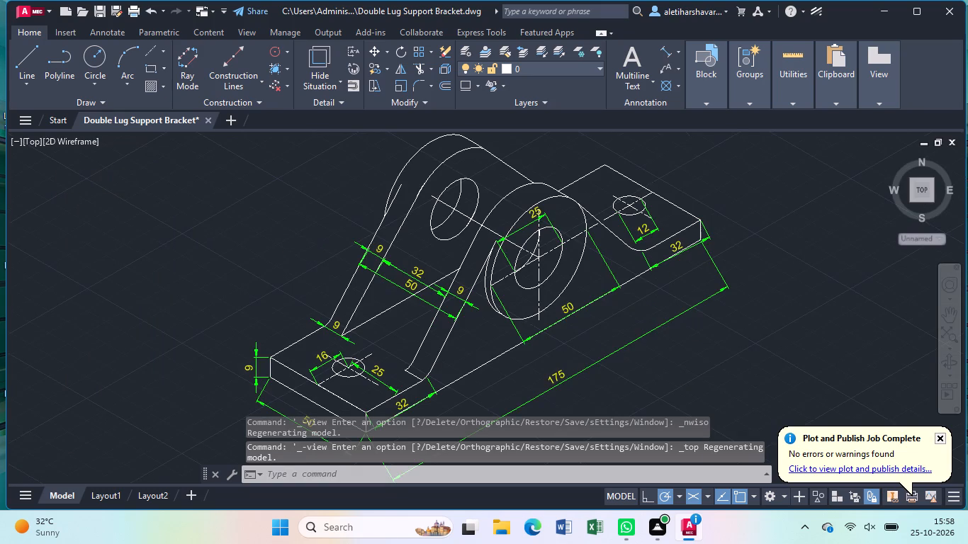
middle_drag(298, 254, 289, 244)
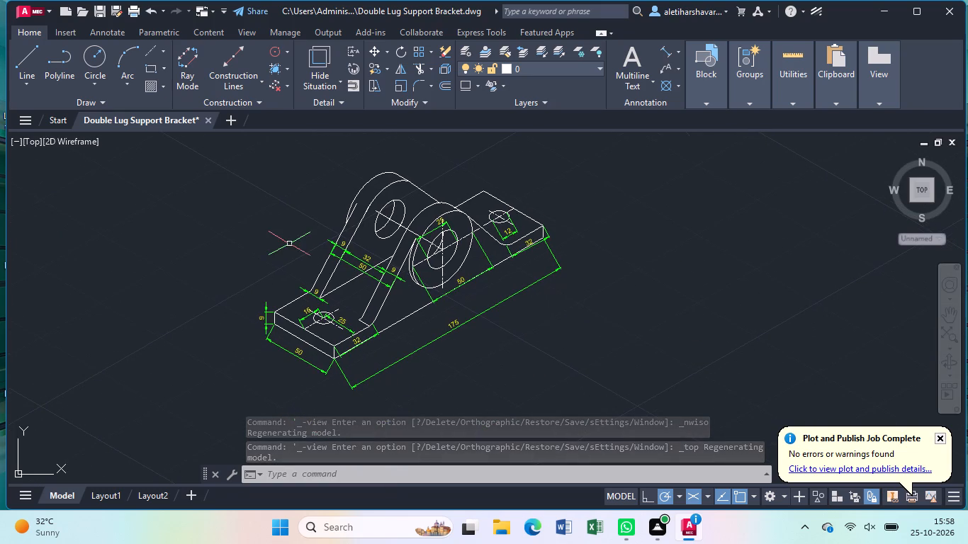
scroll(284, 239, up, 1)
scroll(284, 239, down, 1)
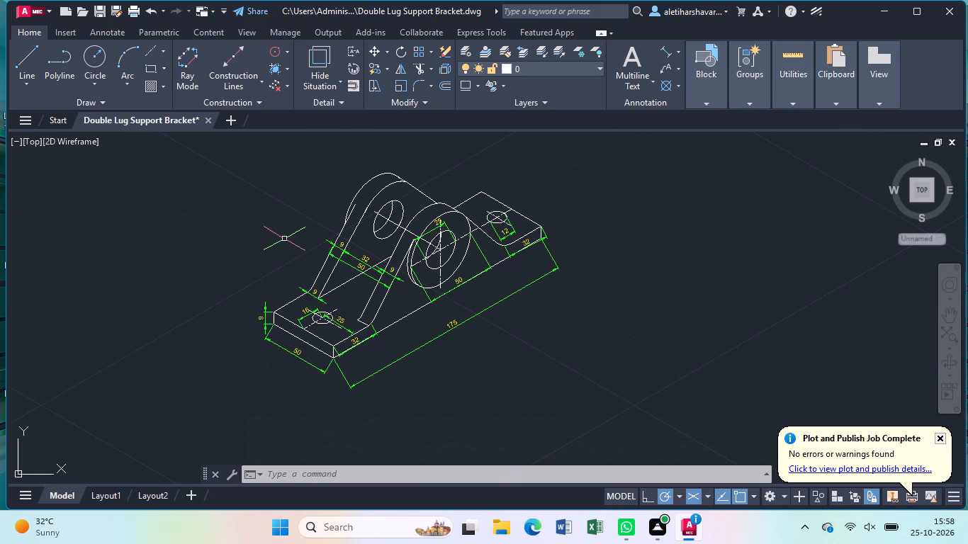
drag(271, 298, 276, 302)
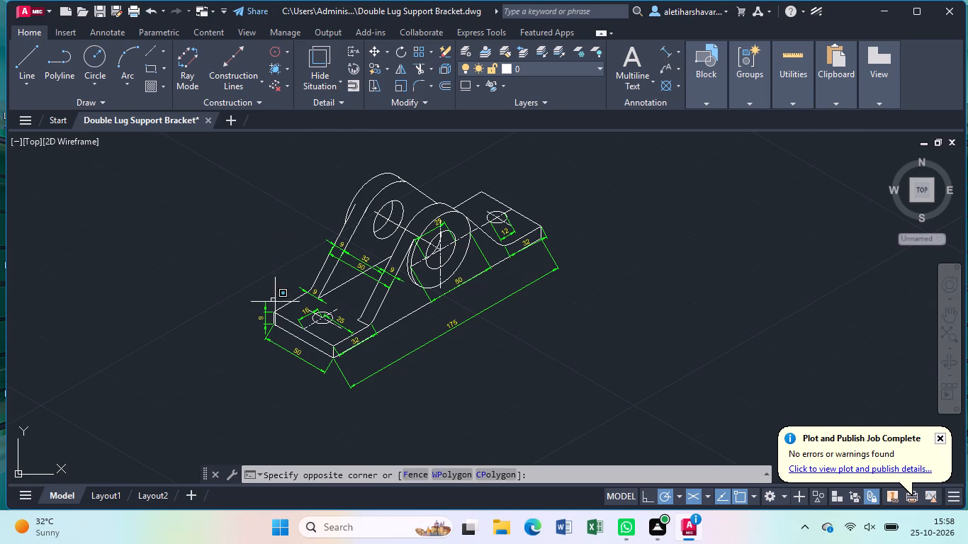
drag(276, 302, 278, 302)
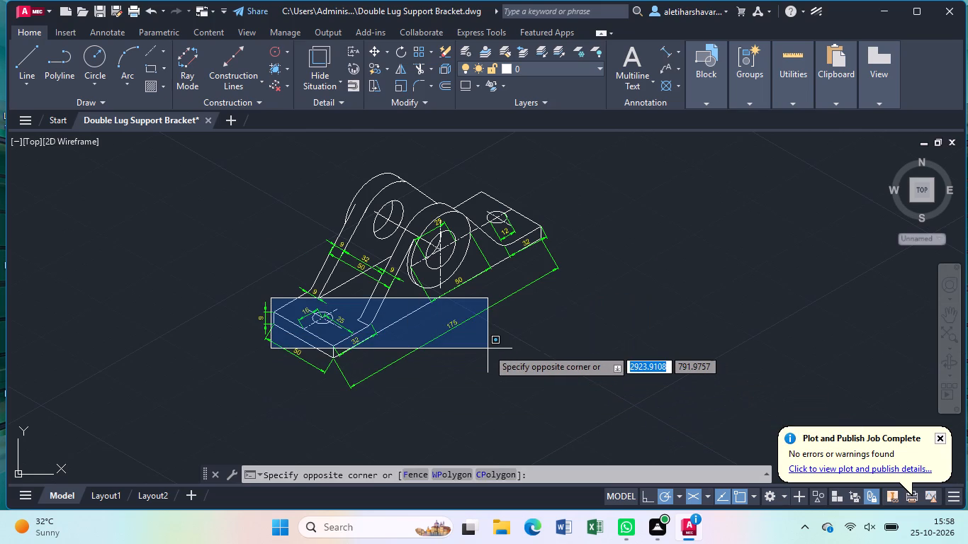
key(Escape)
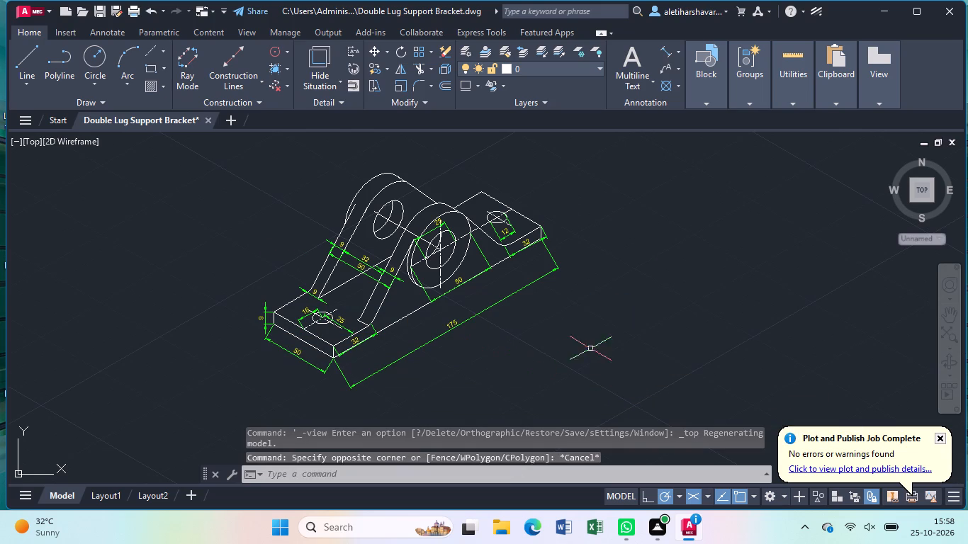